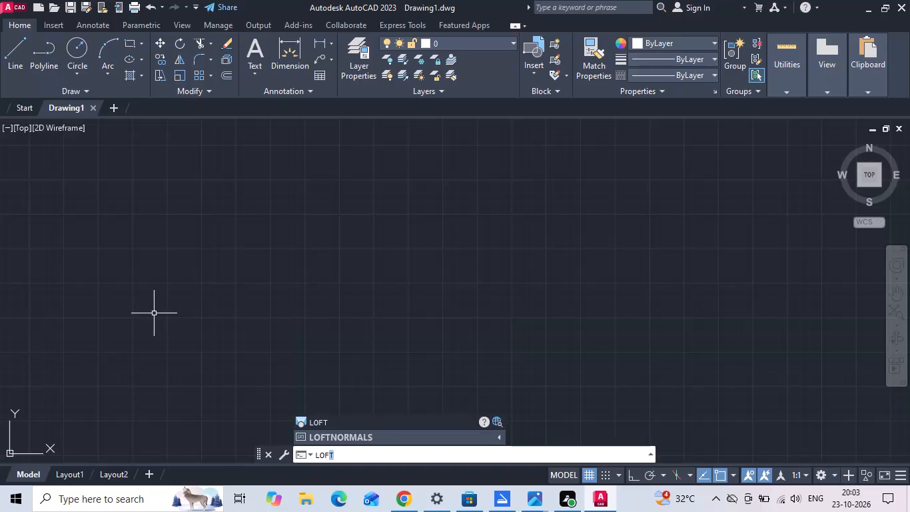
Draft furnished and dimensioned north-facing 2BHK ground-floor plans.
Turn on command log file recording with LOGFILEON.
key("BackSpace")
type("gfileon")
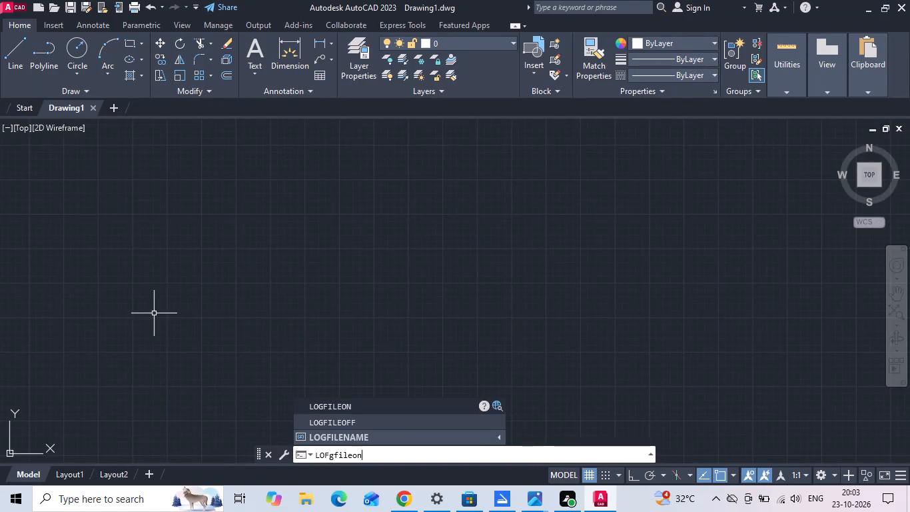
key("Return")
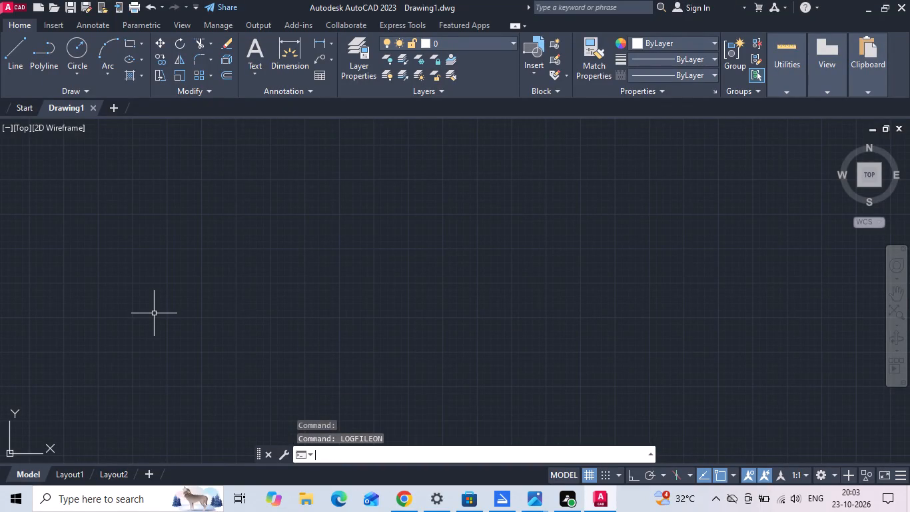
Configure the drawing units to Engineering length with 0'-0.0" precision and an insertion scale of inches.
type("un")
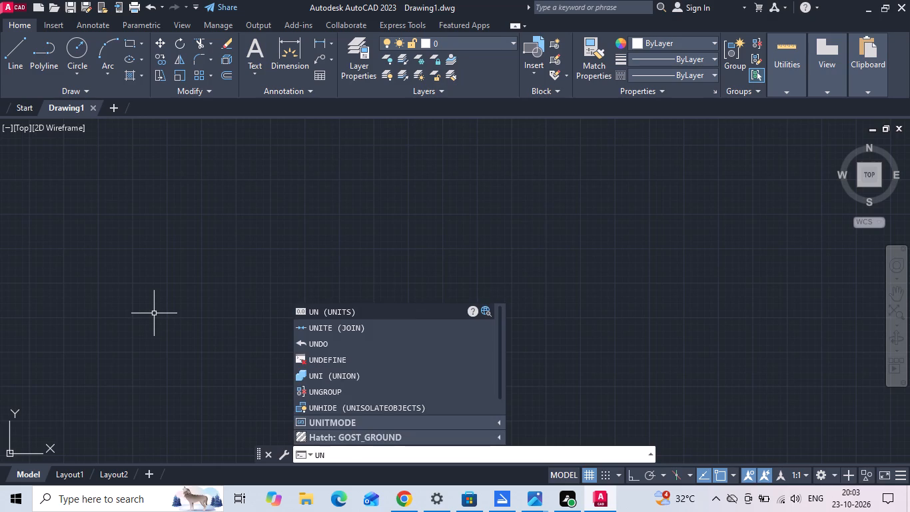
key("space")
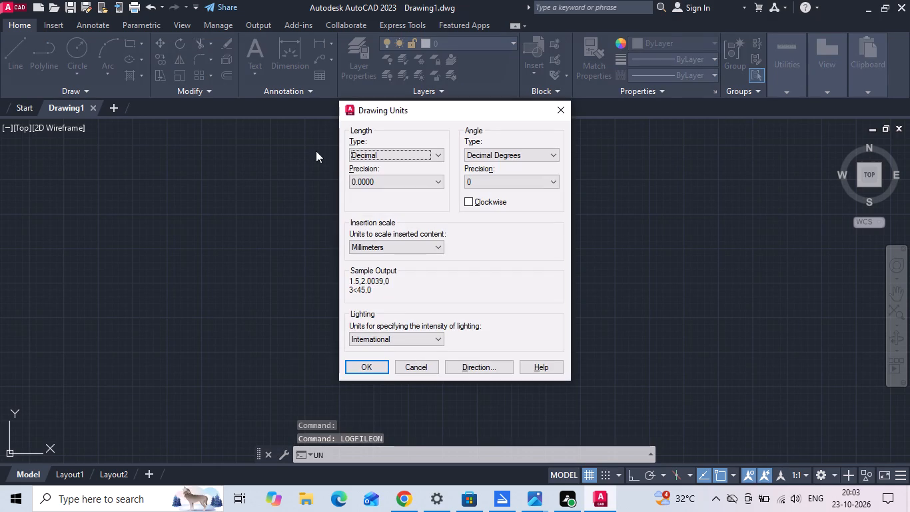
left_click(362, 163)
left_click(364, 155)
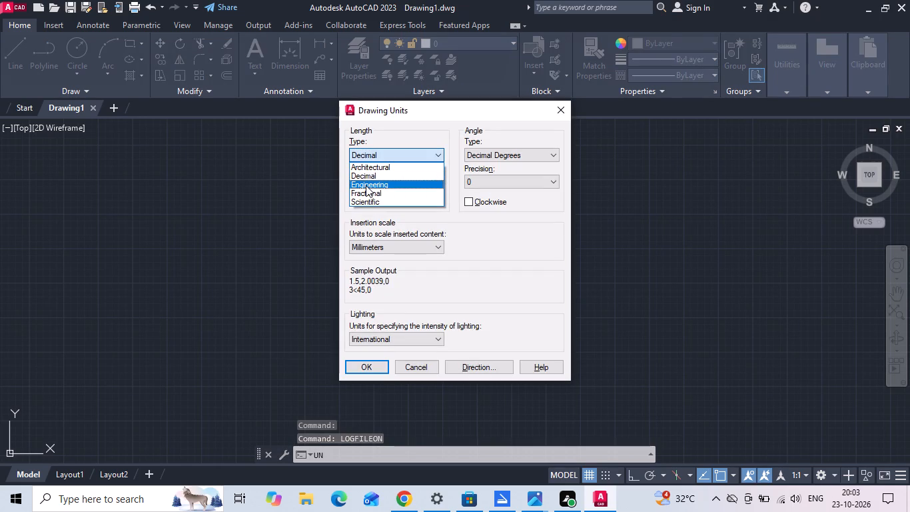
left_click(366, 185)
left_click(366, 183)
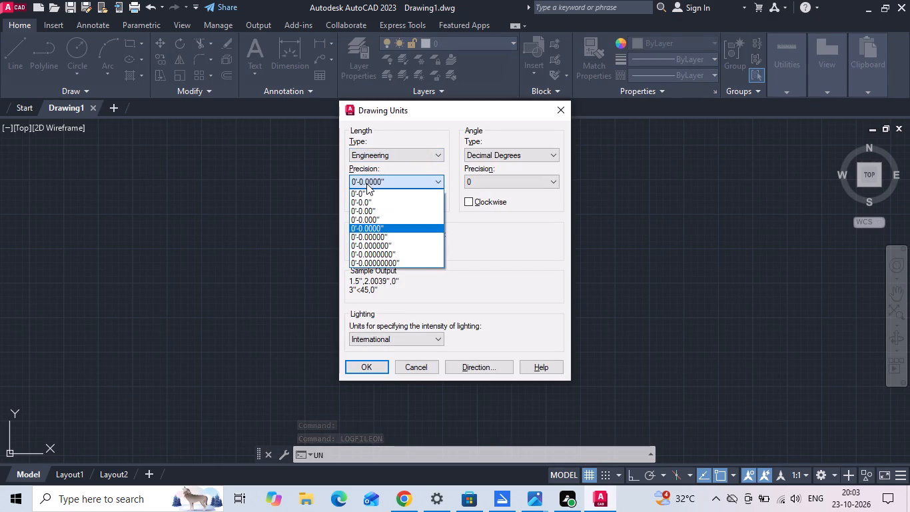
left_click(366, 203)
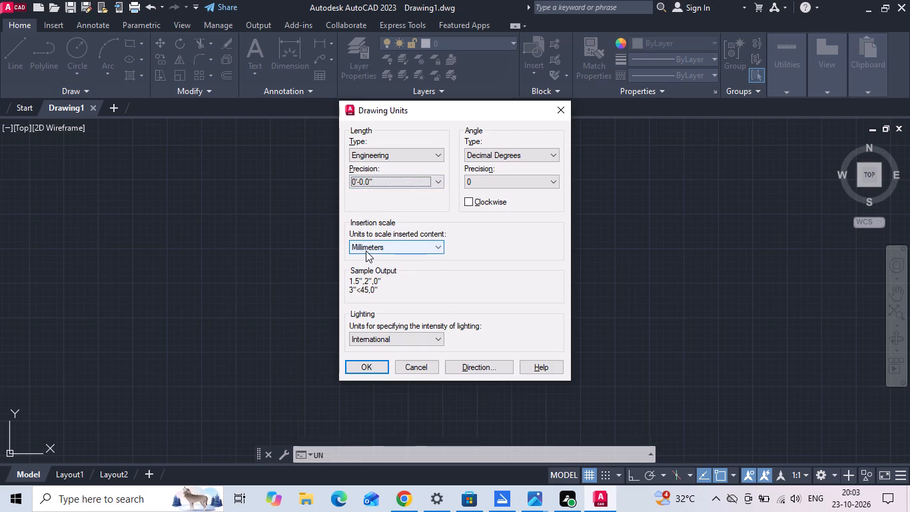
left_click(366, 251)
left_click(366, 265)
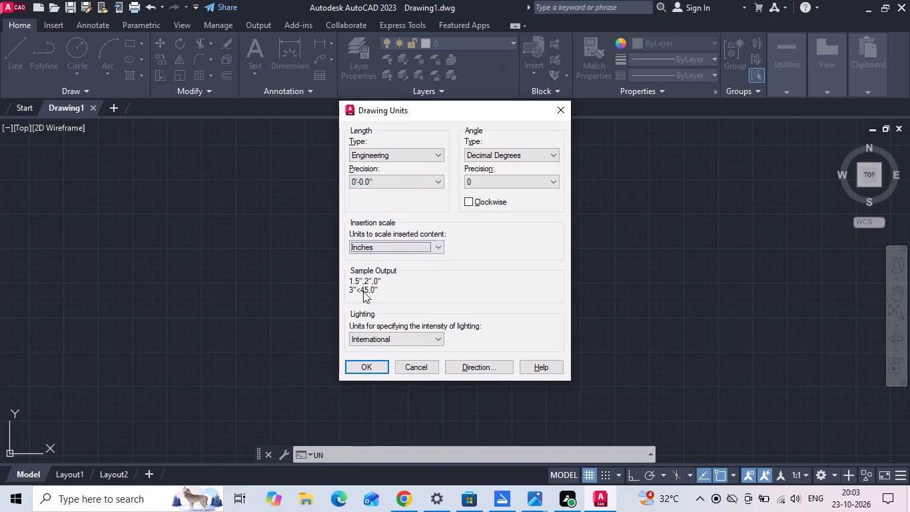
left_click(365, 367)
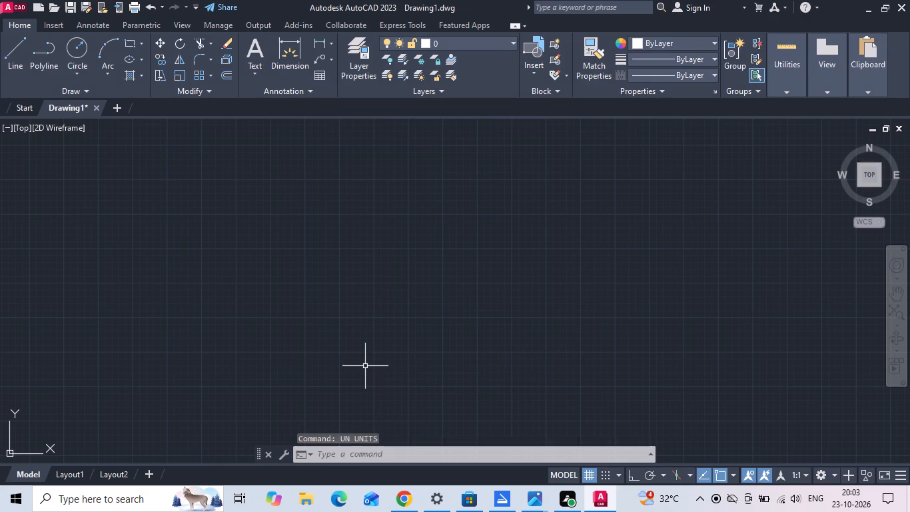
Modify the ISO-25 dimension style to Engineering primary units and 8" text height, and set it as current.
key("d")
key("space")
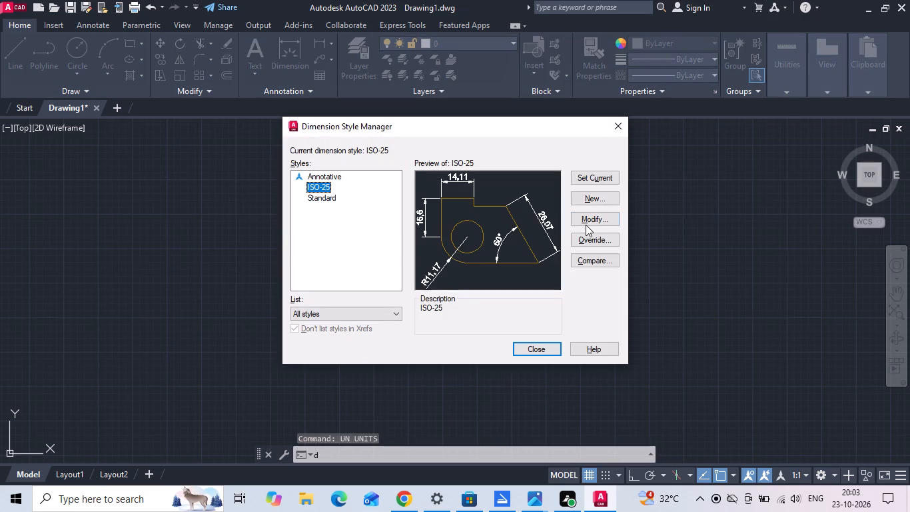
left_click(587, 223)
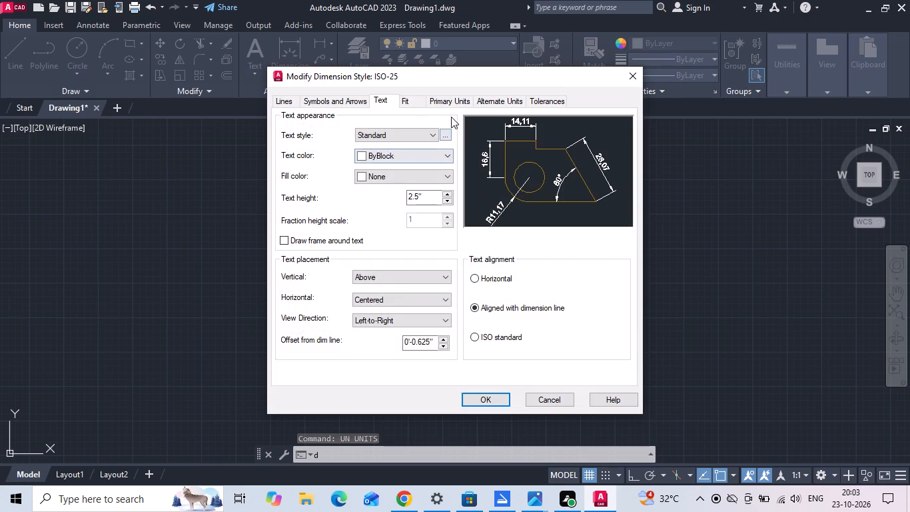
left_click(450, 99)
left_click(420, 124)
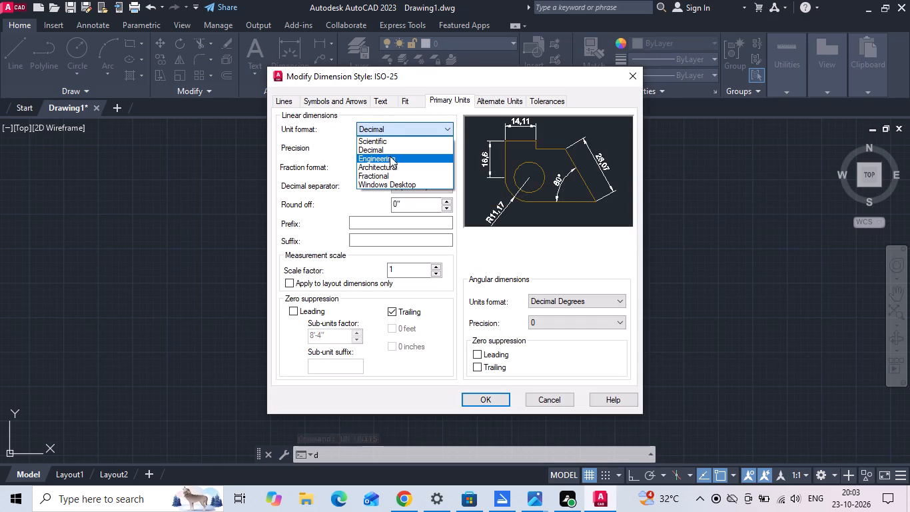
left_click(389, 157)
left_click(384, 103)
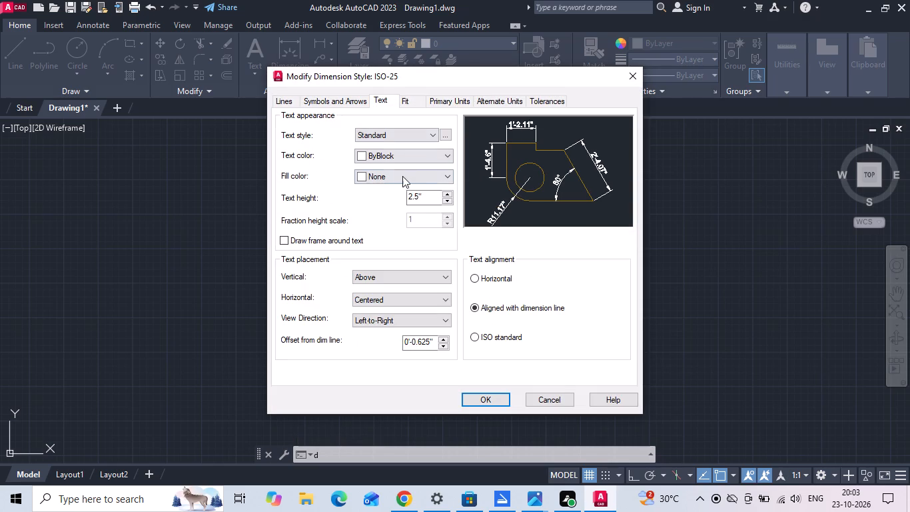
left_click_drag(425, 195, 391, 191)
key("BackSpace")
type("8\"")
key("Return")
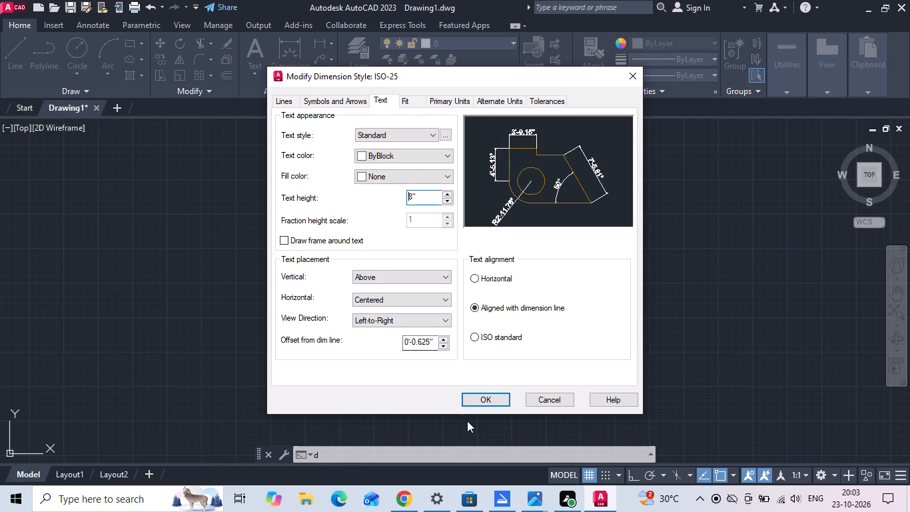
left_click(480, 398)
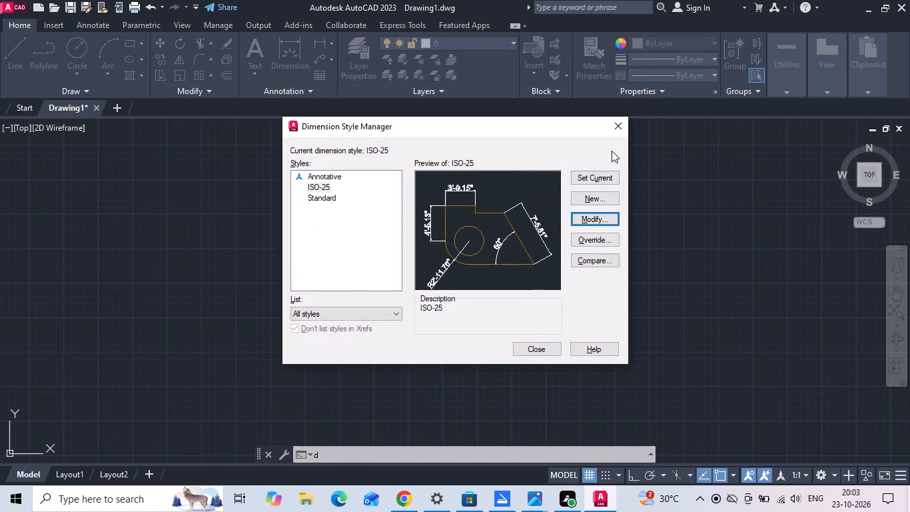
left_click(599, 177)
left_click(537, 349)
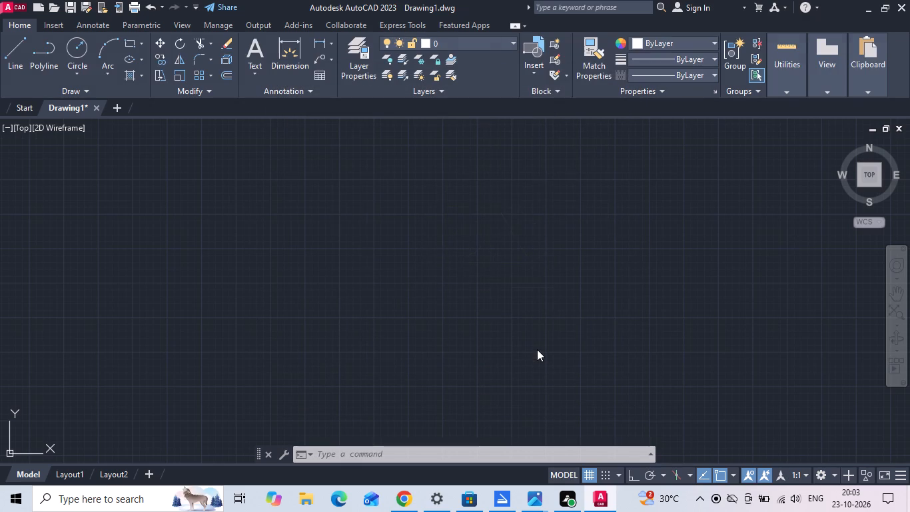
Save the drawing as 2BHK in the 23102026 folder inside the Desktop's INTERNSHIP folder.
key("ctrl+s")
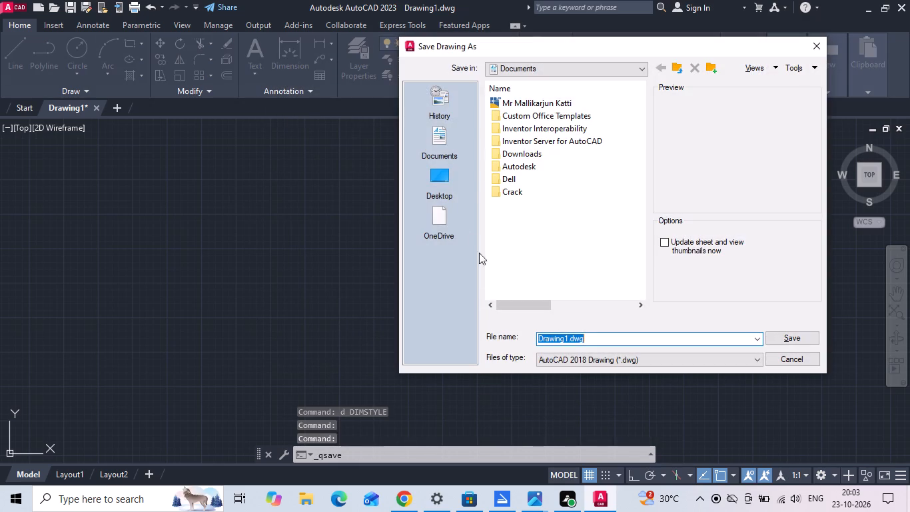
double_click(453, 179)
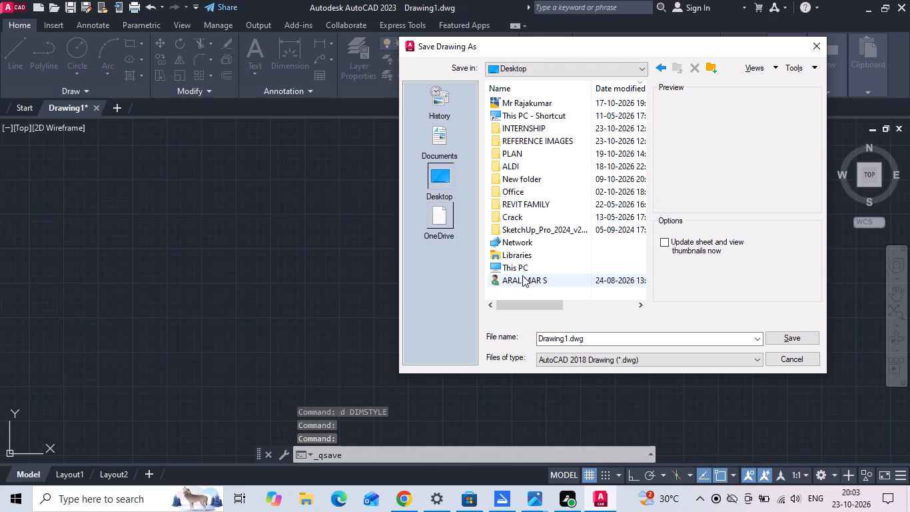
double_click(532, 124)
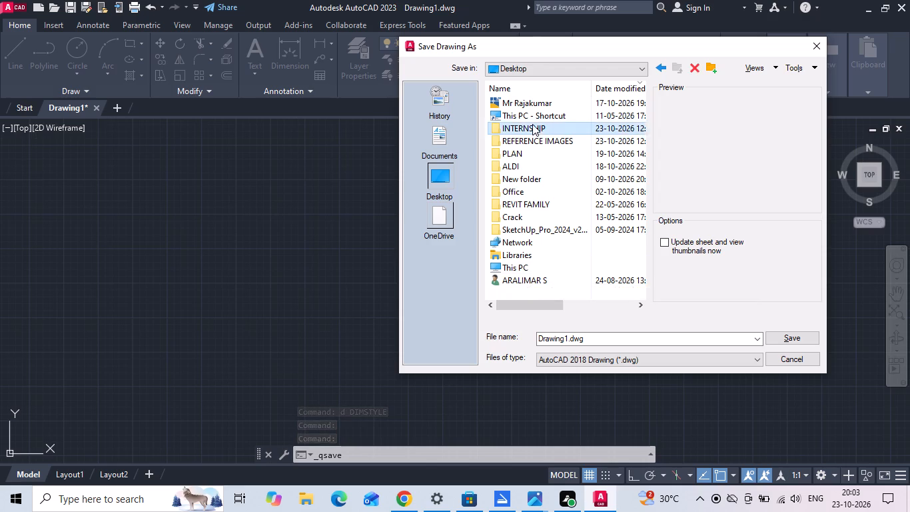
double_click(538, 108)
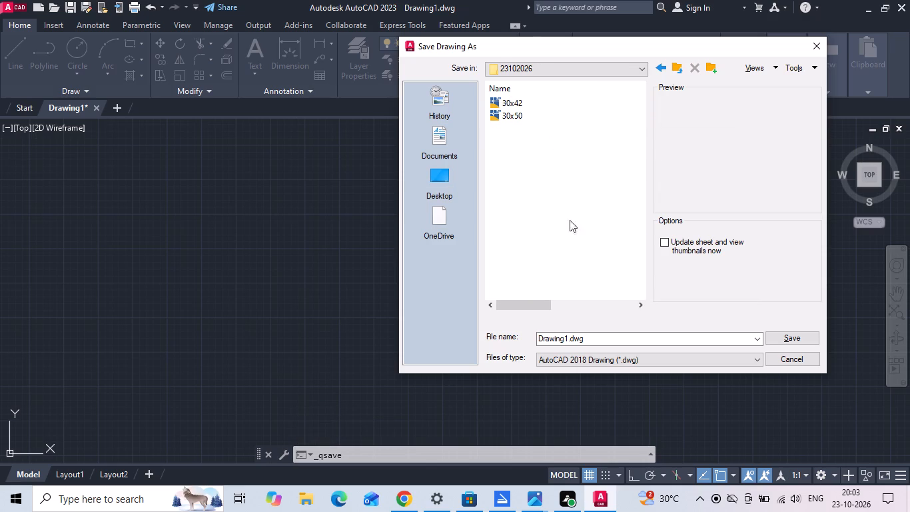
left_click(592, 342)
key("BackSpace")
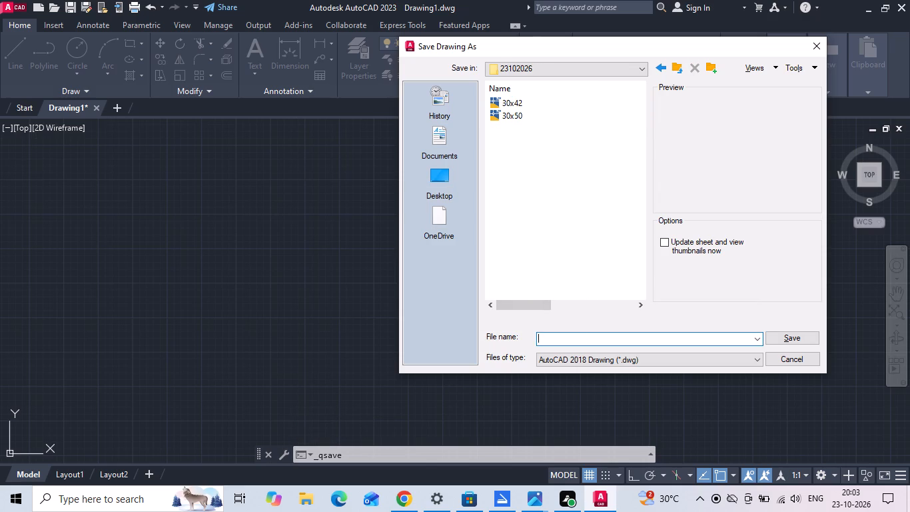
key("2")
type("bhk")
key("BackSpace")
key("BackSpace")
key("BackSpace")
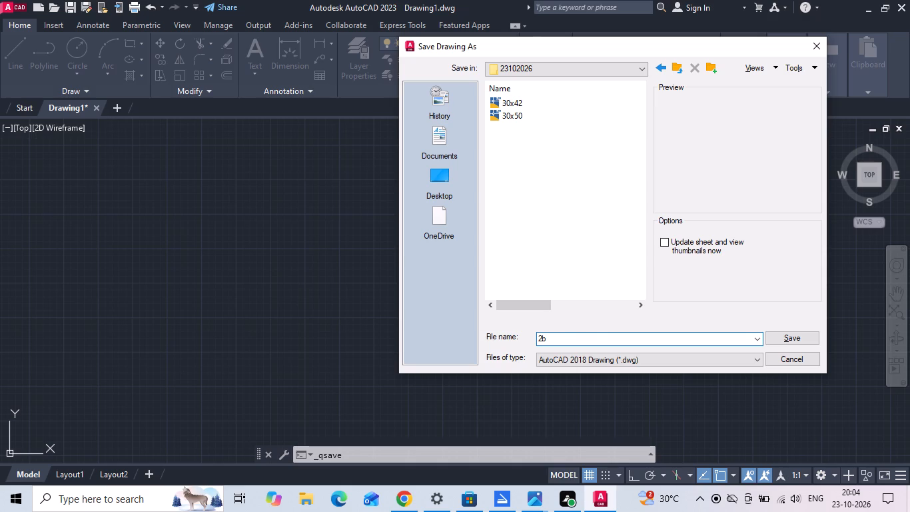
type("BHK")
key("Return")
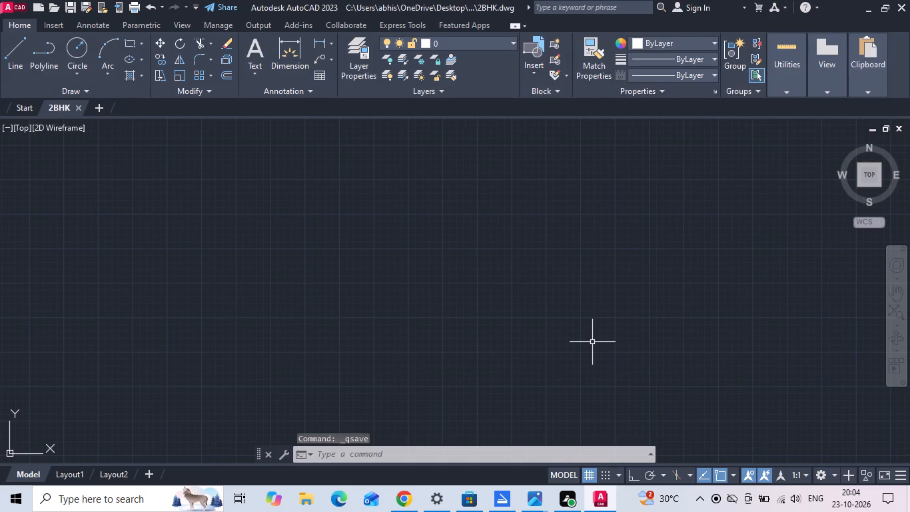
Copy the 42'9x50'9.jpeg floor plan from Photos and paste it into the AutoCAD drawing with a rotation angle of 0.
left_click(527, 498)
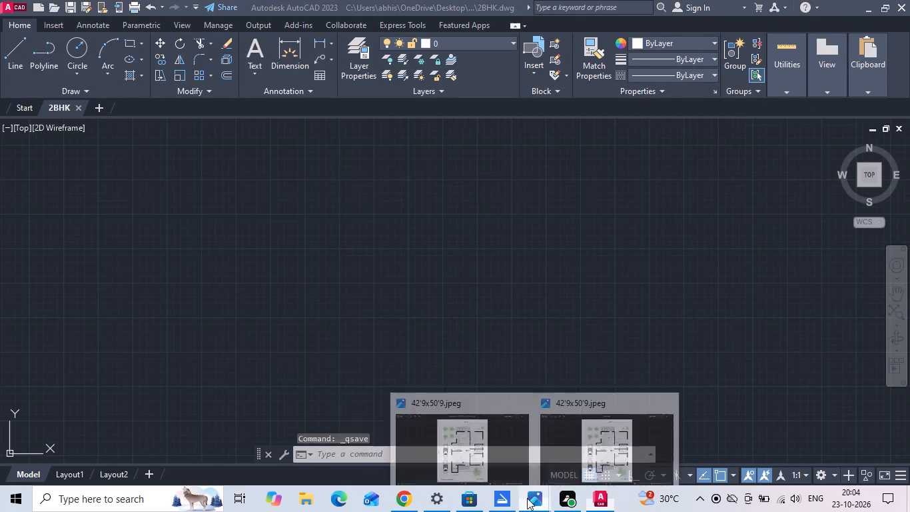
left_click(572, 444)
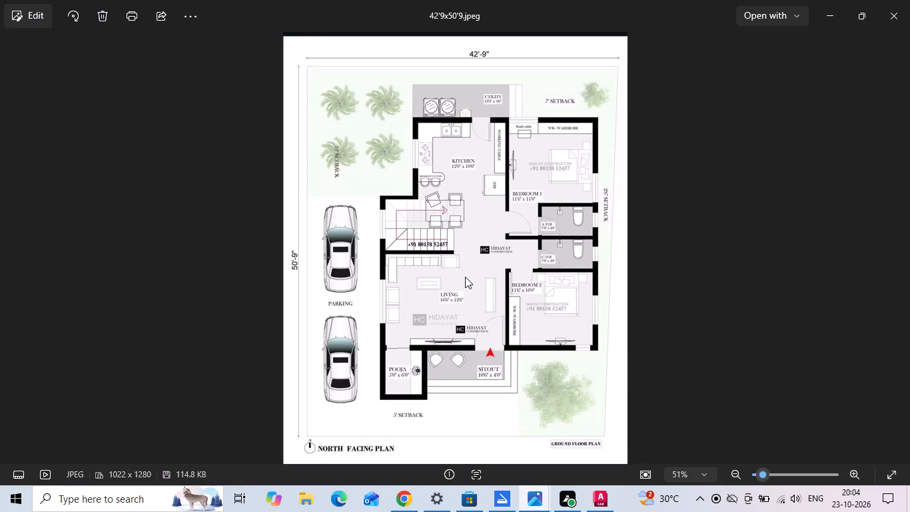
right_click(464, 271)
left_click(482, 294)
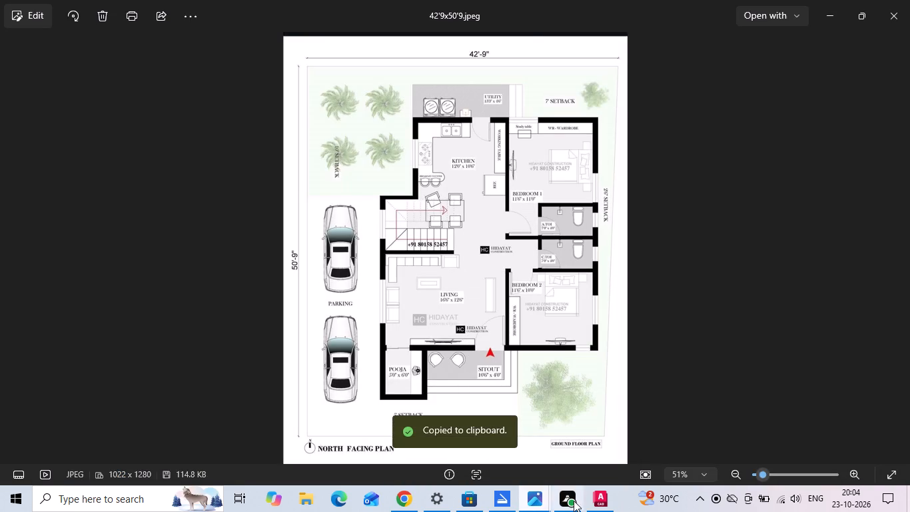
left_click(598, 503)
key("ctrl+v")
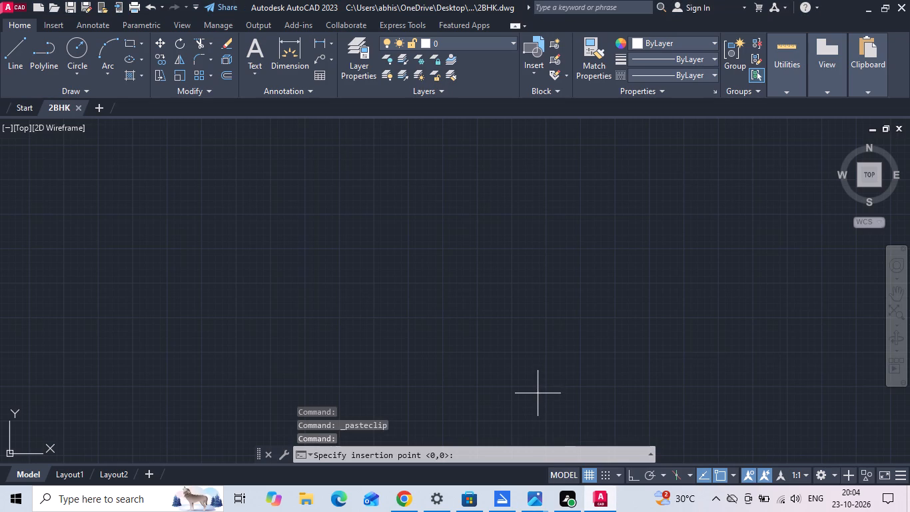
left_click(328, 359)
left_click(382, 290)
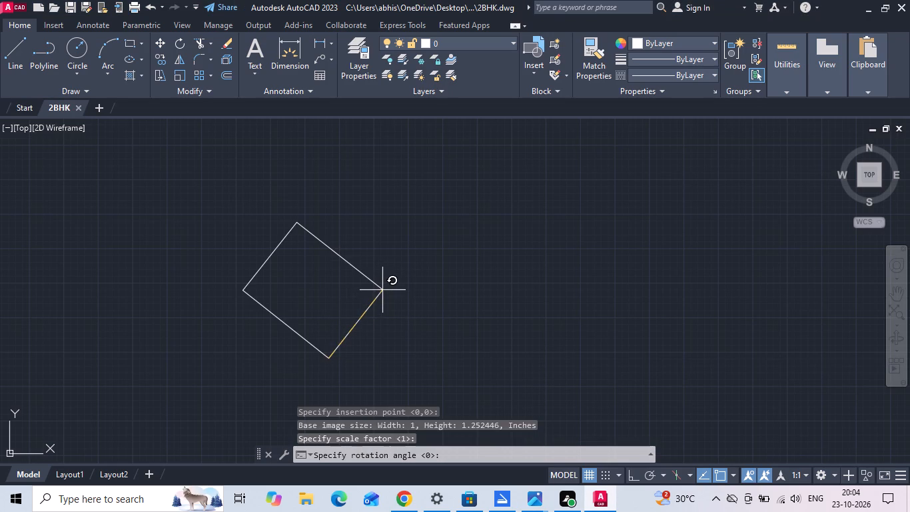
type("0")
key("space")
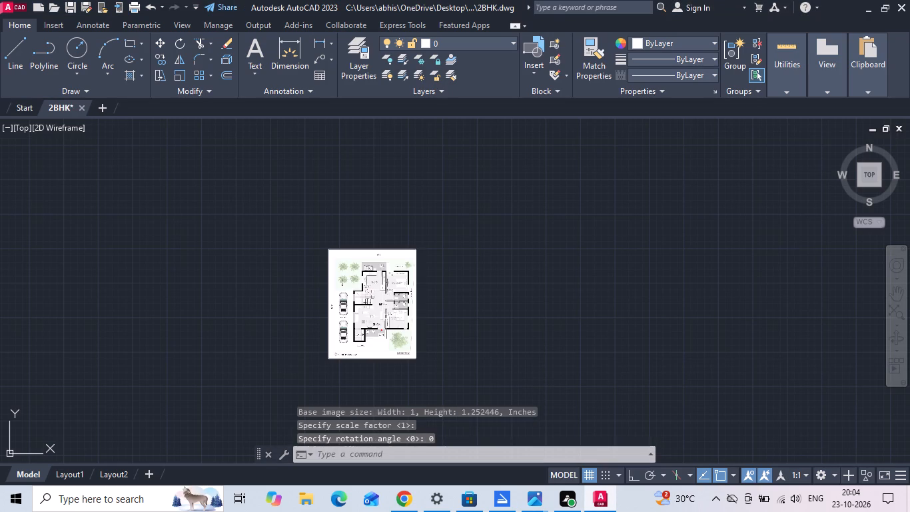
Draw a rectangle 42'9" long and 50'9" wide in the empty space beside the floor plan image.
scroll(383, 321, "up", 2)
type("REC")
key("space")
middle_click_drag(462, 253, 385, 251)
left_click_drag(430, 165, 442, 175)
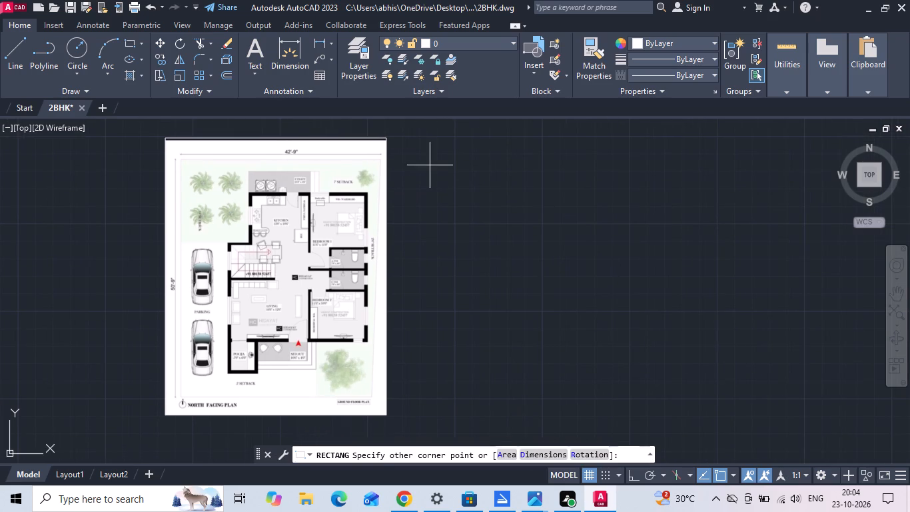
left_click_drag(442, 175, 510, 262)
type("D")
key("space")
type("42'9\"")
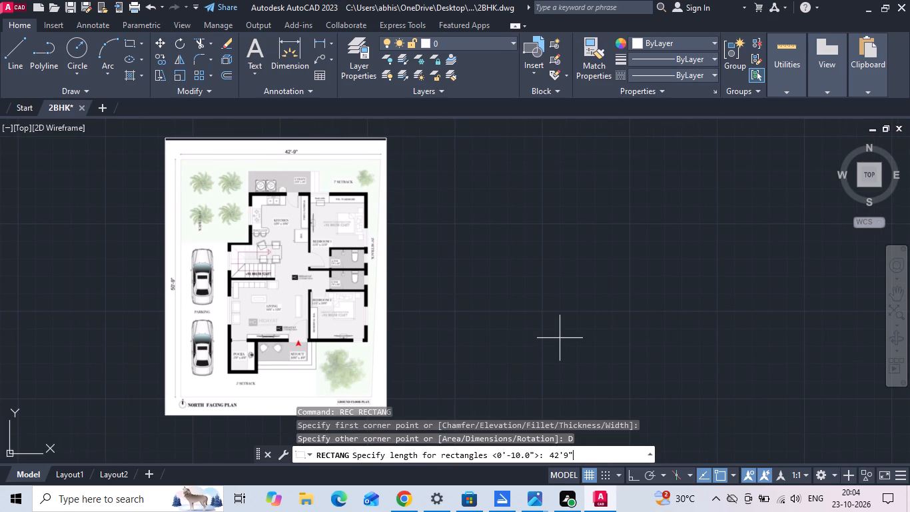
key("Return")
type("50'9\"")
key("Return")
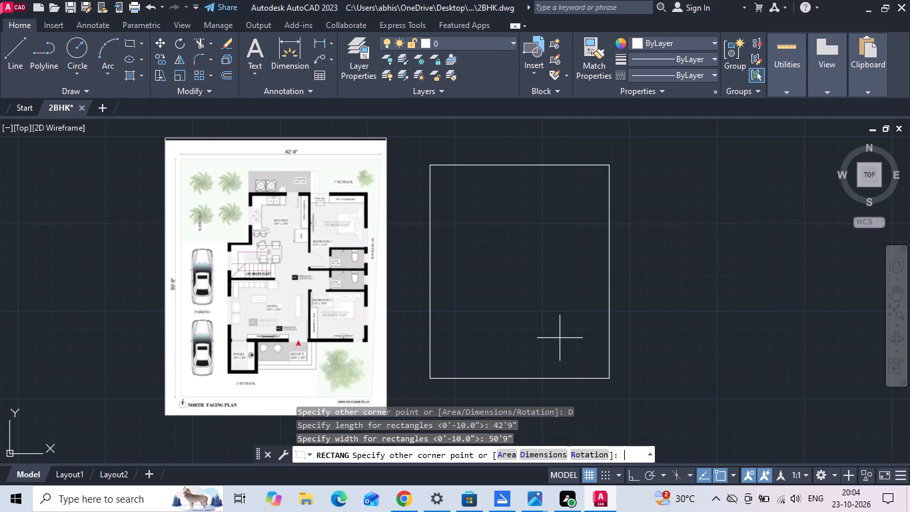
left_click(559, 338)
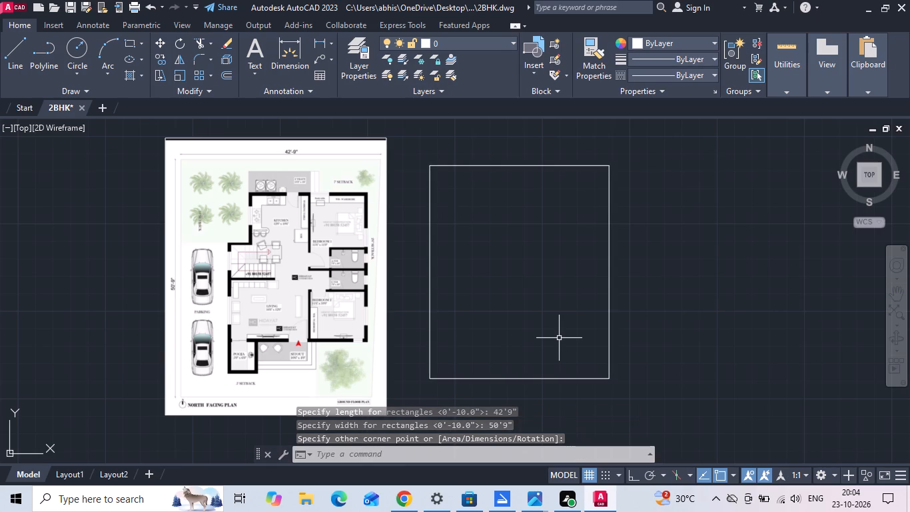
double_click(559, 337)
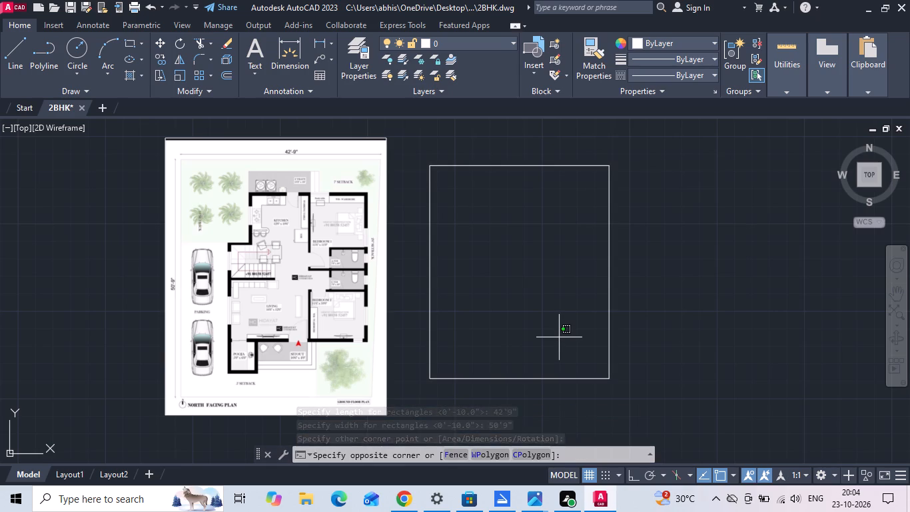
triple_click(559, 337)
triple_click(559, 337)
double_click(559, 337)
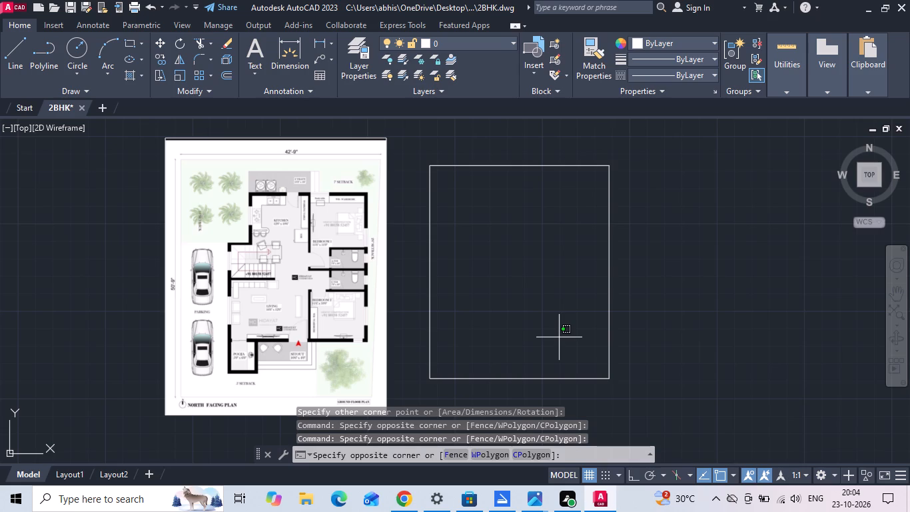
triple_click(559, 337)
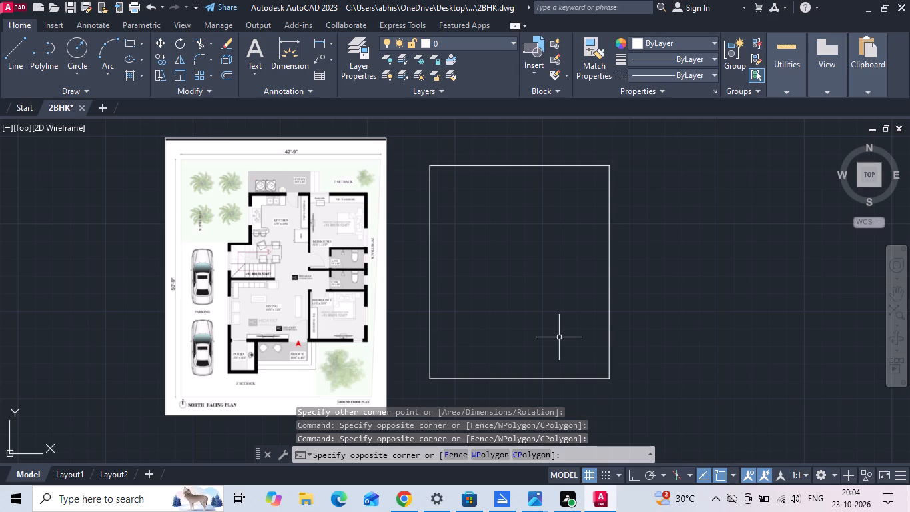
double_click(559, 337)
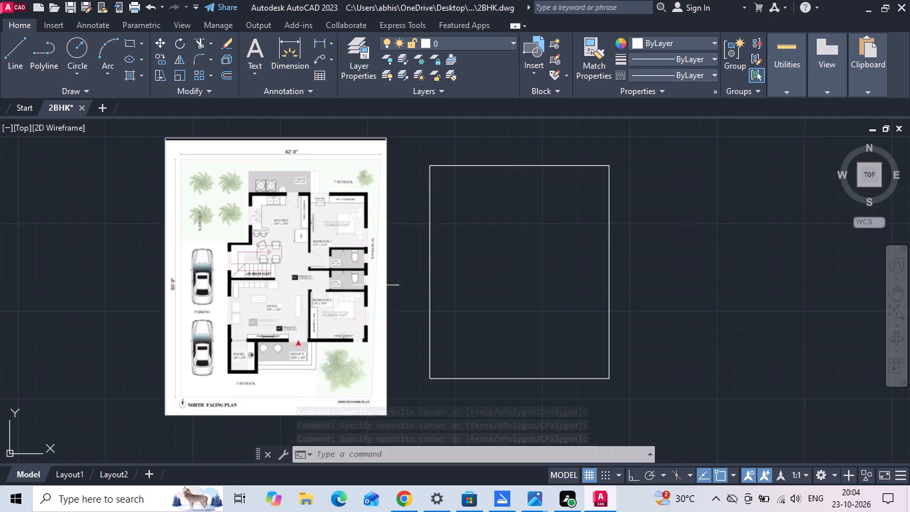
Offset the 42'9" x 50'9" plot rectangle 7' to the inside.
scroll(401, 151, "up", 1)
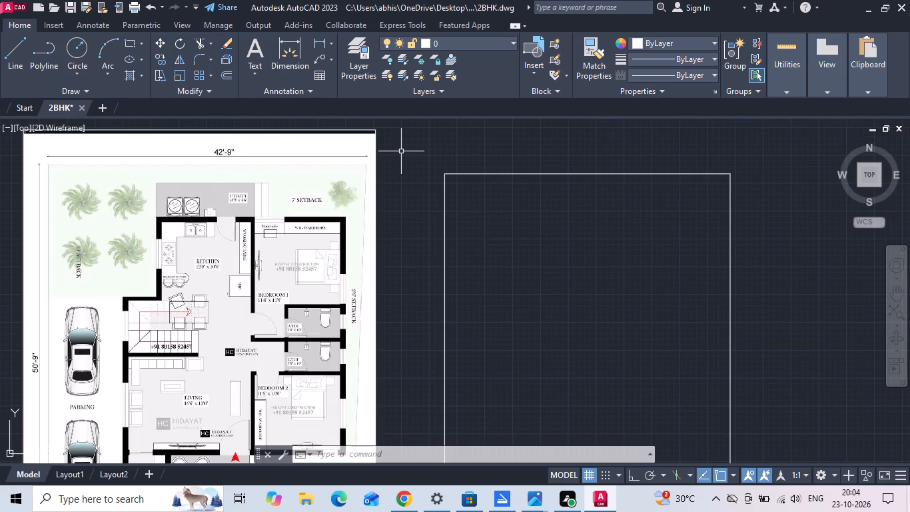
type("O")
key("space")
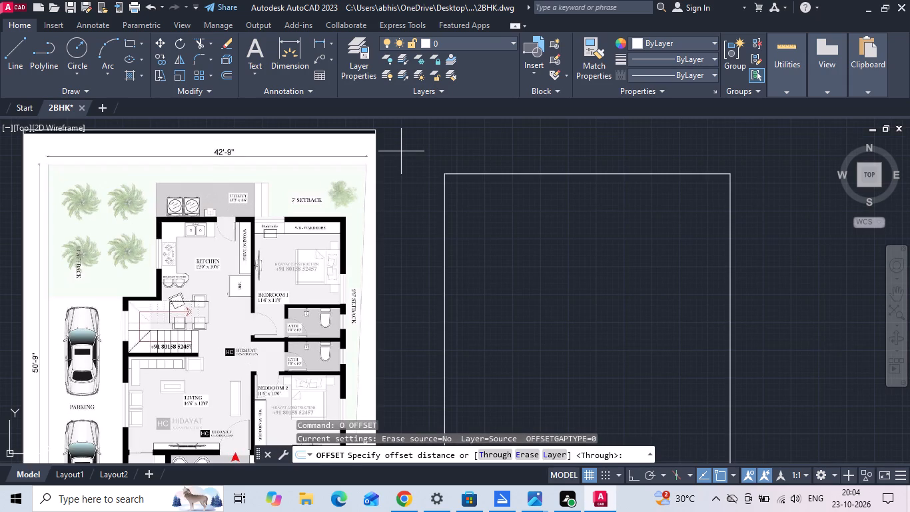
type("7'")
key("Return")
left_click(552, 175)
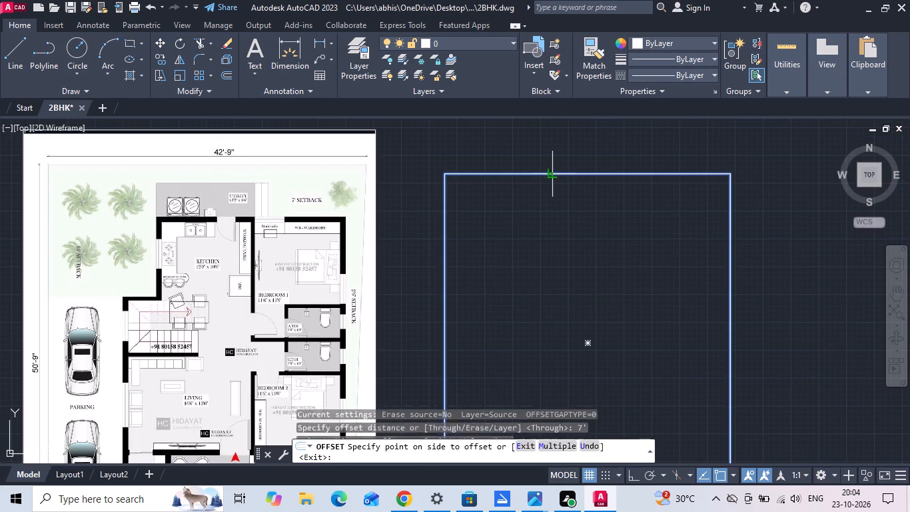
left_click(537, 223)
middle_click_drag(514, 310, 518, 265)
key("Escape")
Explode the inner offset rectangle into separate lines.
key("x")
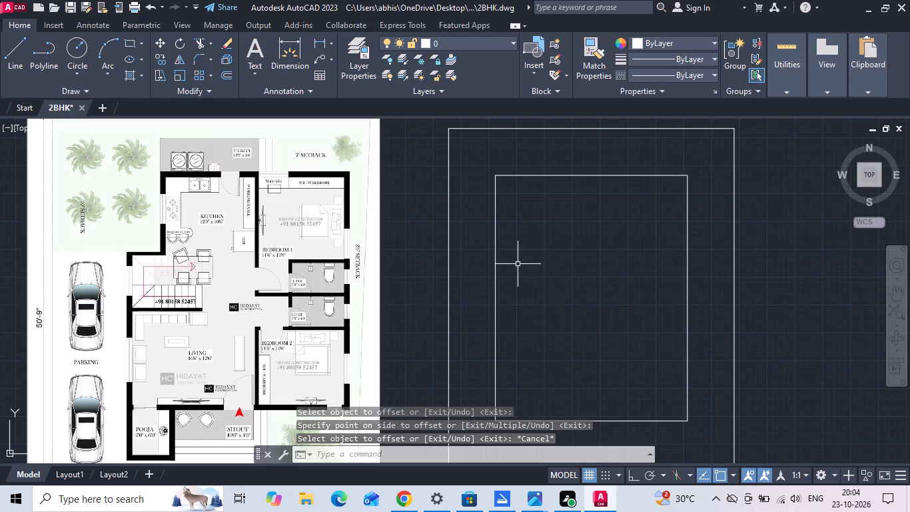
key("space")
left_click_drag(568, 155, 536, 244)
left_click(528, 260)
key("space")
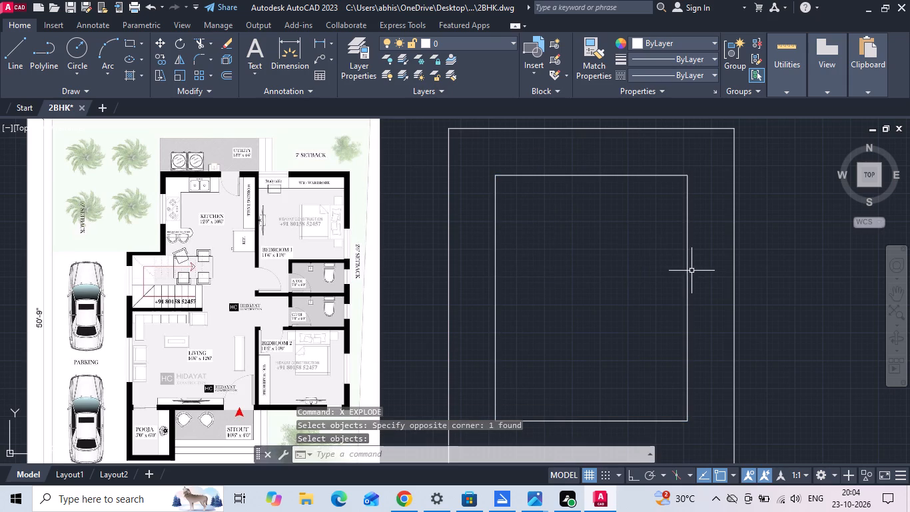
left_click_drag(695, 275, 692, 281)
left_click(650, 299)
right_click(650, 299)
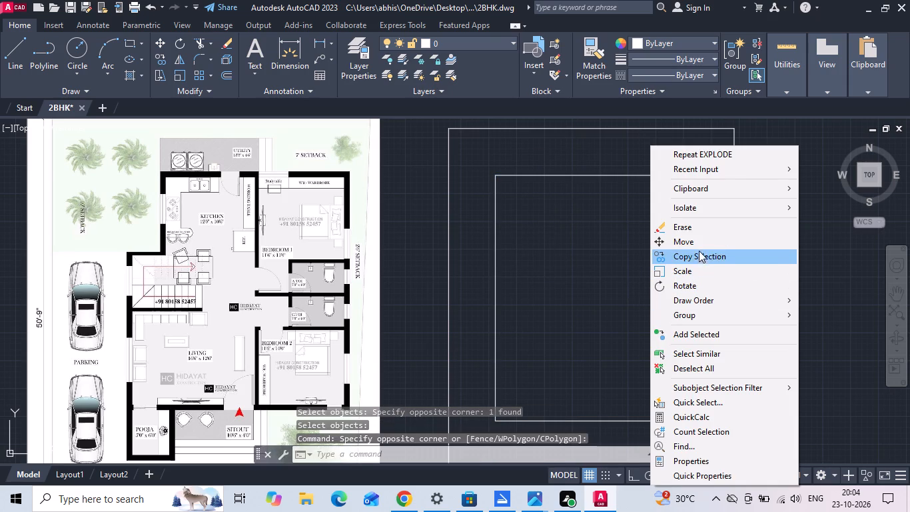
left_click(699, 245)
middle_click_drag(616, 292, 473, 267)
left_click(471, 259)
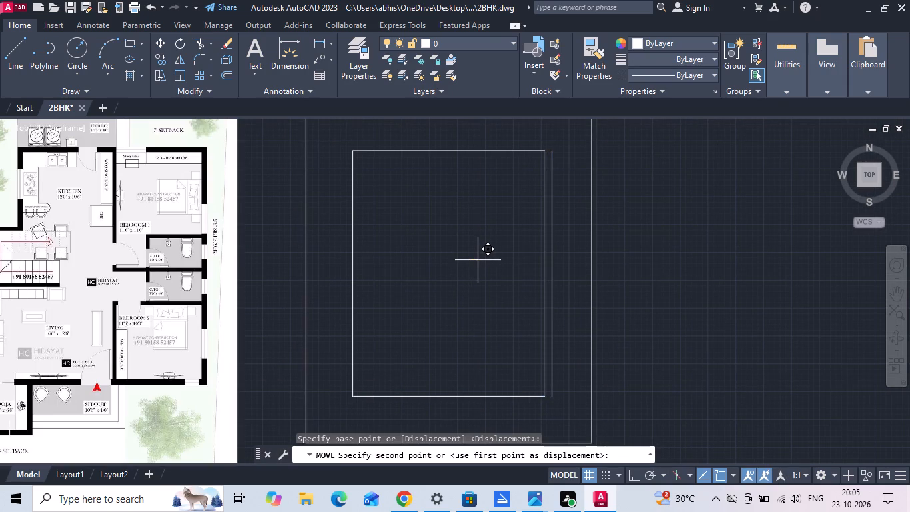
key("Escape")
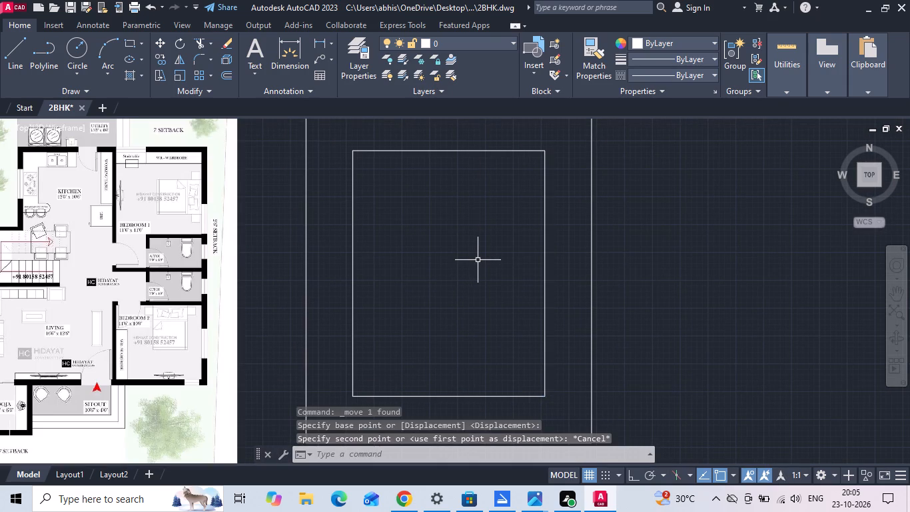
Turn on Ortho mode.
key("F8")
key("space")
scroll(511, 265, "down", 2)
key("Escape")
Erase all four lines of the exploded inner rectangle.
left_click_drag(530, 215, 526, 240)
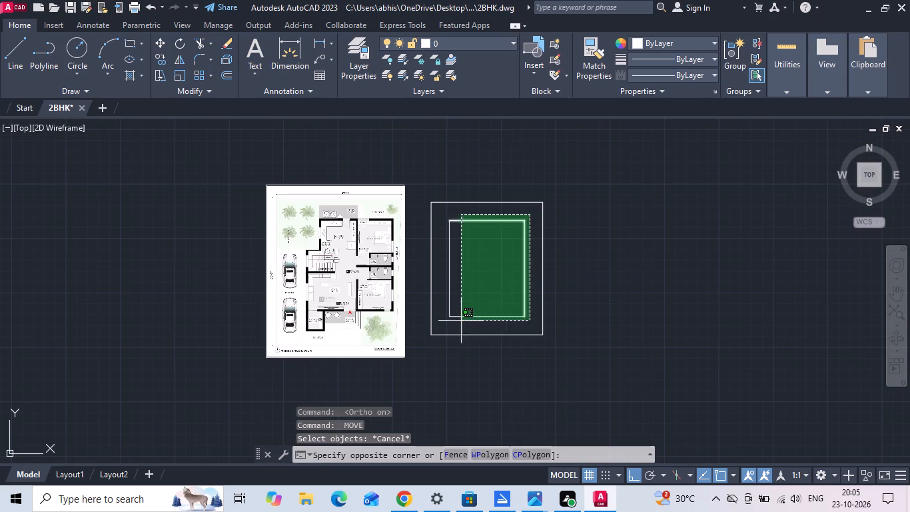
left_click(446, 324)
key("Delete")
Explode the outer plot rectangle into separate lines.
scroll(492, 214, "up", 1)
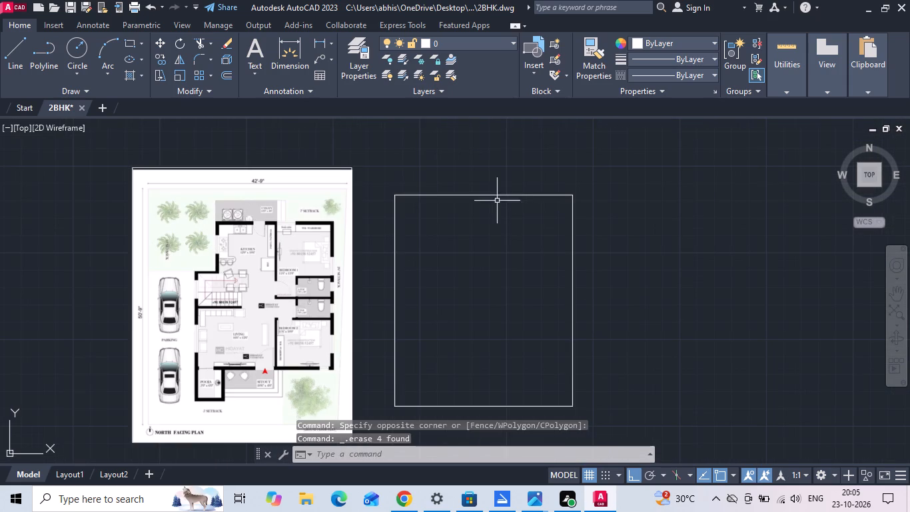
left_click(499, 196)
type("X")
key("space")
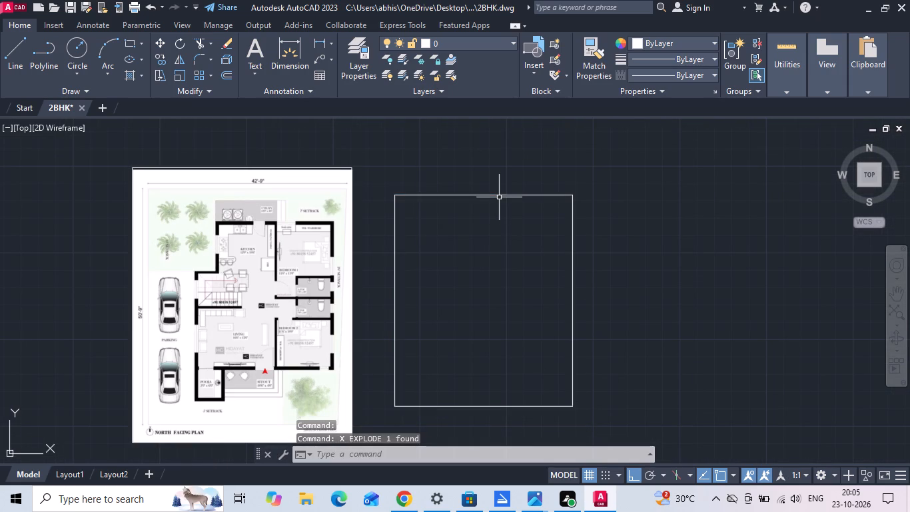
Copy the plot's top boundary line 7' downward to mark the rear setback.
scroll(221, 221, "up", 1)
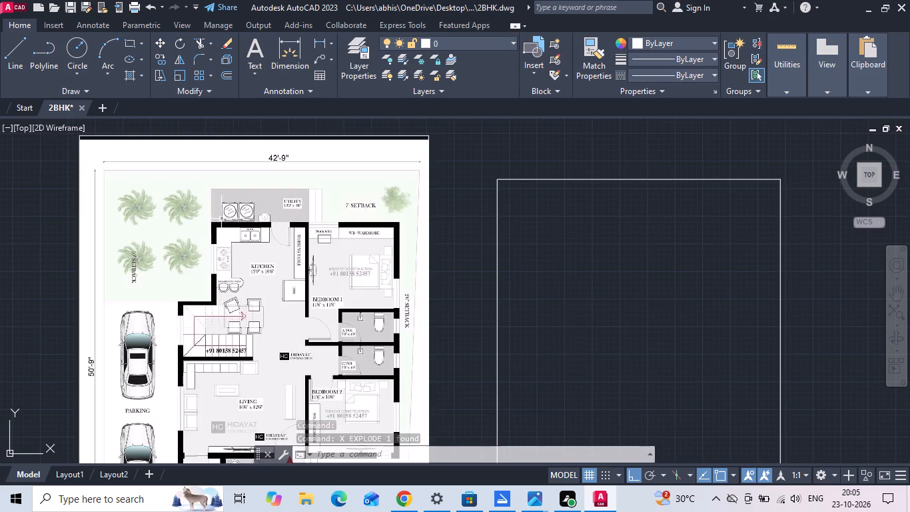
middle_click_drag(412, 228, 308, 214)
scroll(160, 193, "up", 3)
scroll(156, 198, "down", 2)
left_click_drag(588, 143, 562, 201)
right_click(552, 219)
left_click(550, 219)
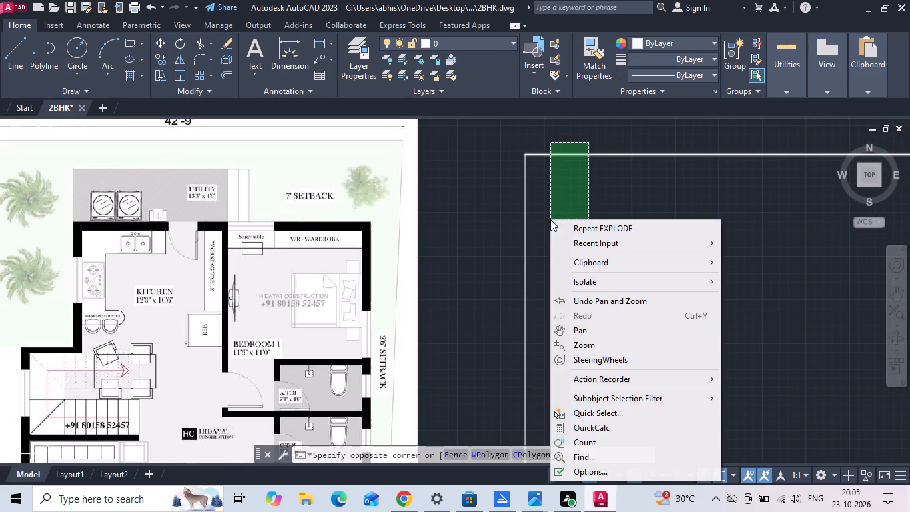
left_click(552, 204)
scroll(360, 272, "down", 1)
type("CO")
key("space")
left_click_drag(546, 265, 550, 303)
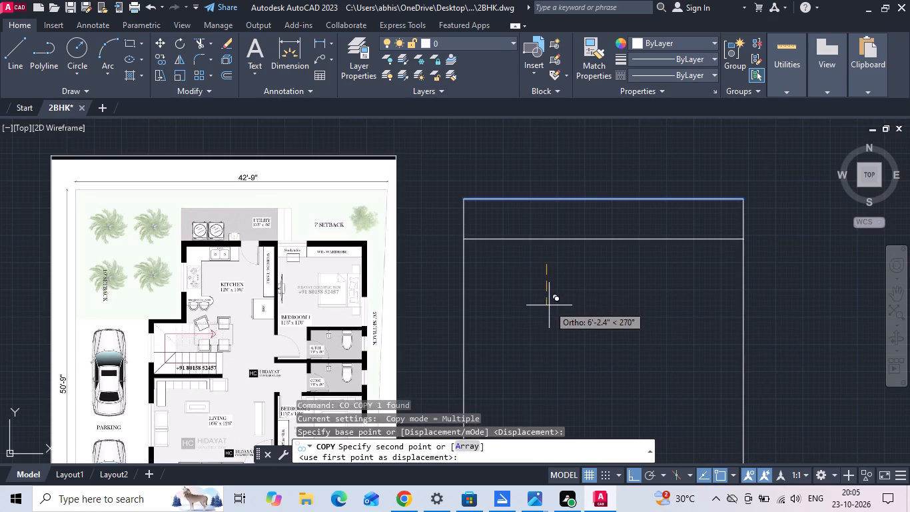
type("7'")
key("Return")
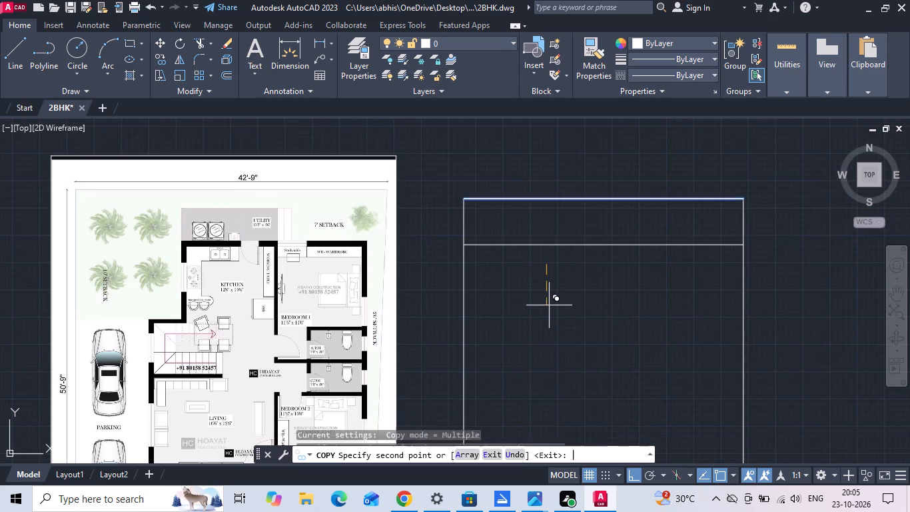
key("Escape")
Copy the plot's right boundary line 2'6" inward to mark the right side setback.
middle_click_drag(547, 294, 536, 217)
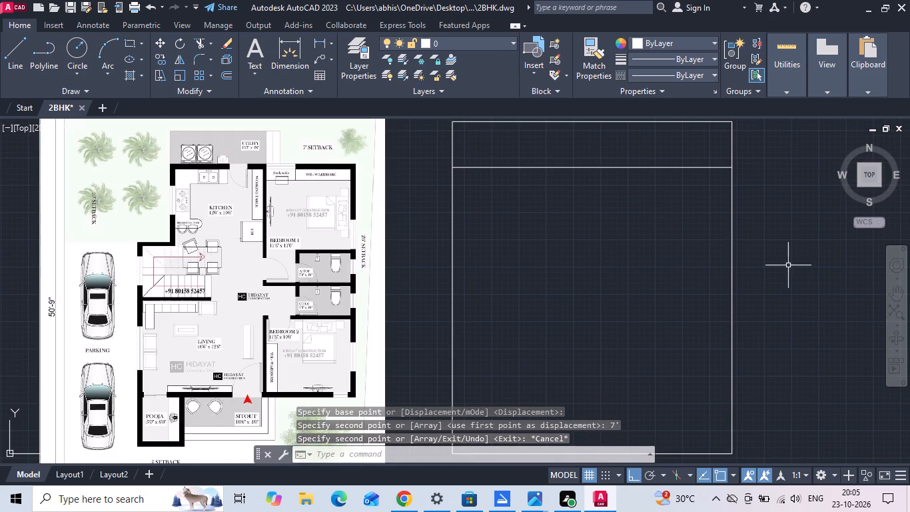
left_click(759, 272)
left_click(646, 276)
type("CO")
key("space")
left_click_drag(661, 266, 612, 280)
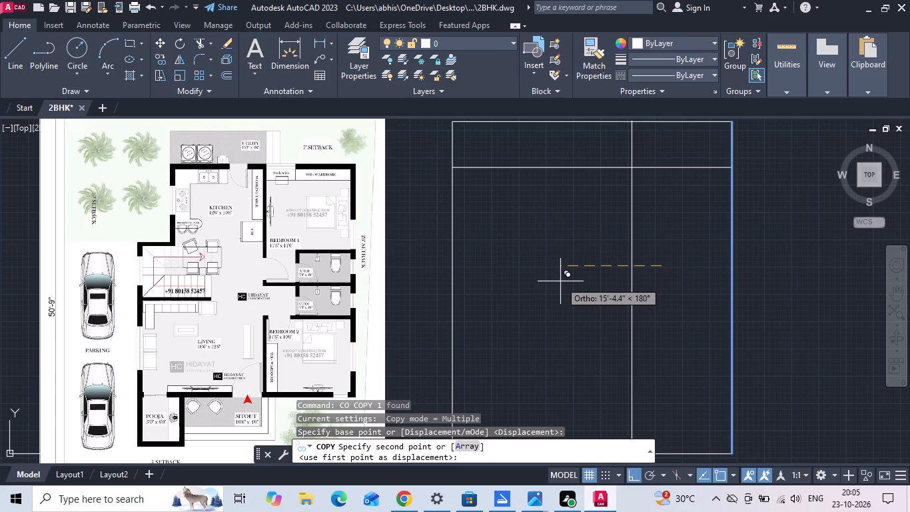
type("2'6")
key("Return")
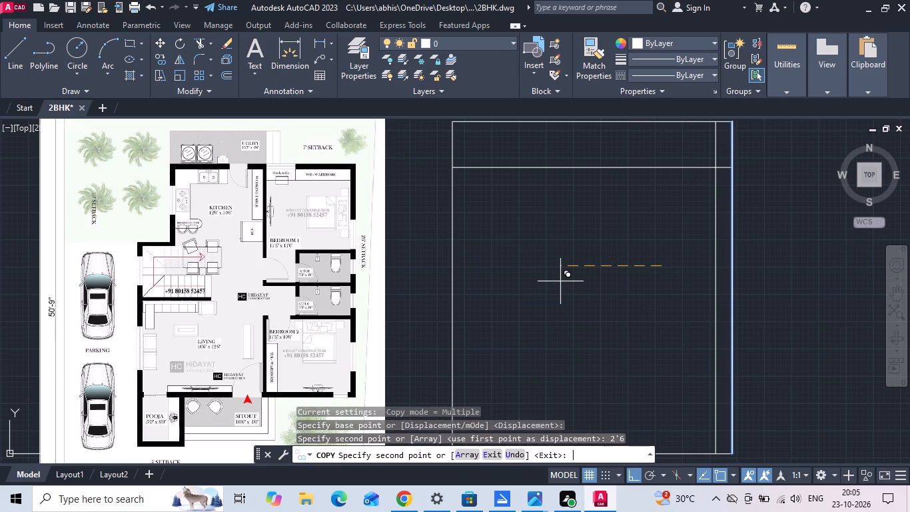
key("Escape")
Copy the plot's left boundary line 10' inward to mark the left side setback.
middle_click(515, 286)
left_click_drag(483, 263, 483, 262)
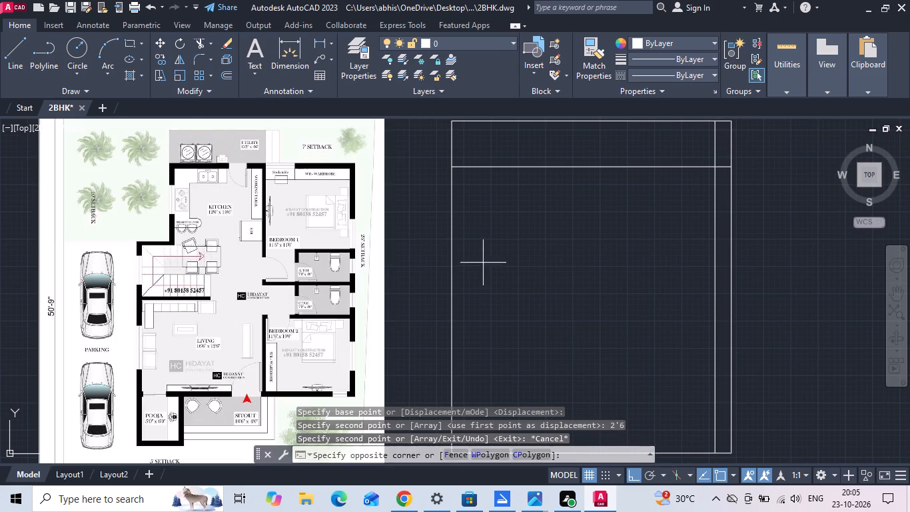
left_click_drag(483, 262, 478, 269)
left_click(431, 323)
right_click(431, 323)
left_click(468, 259)
left_click_drag(508, 272, 530, 274)
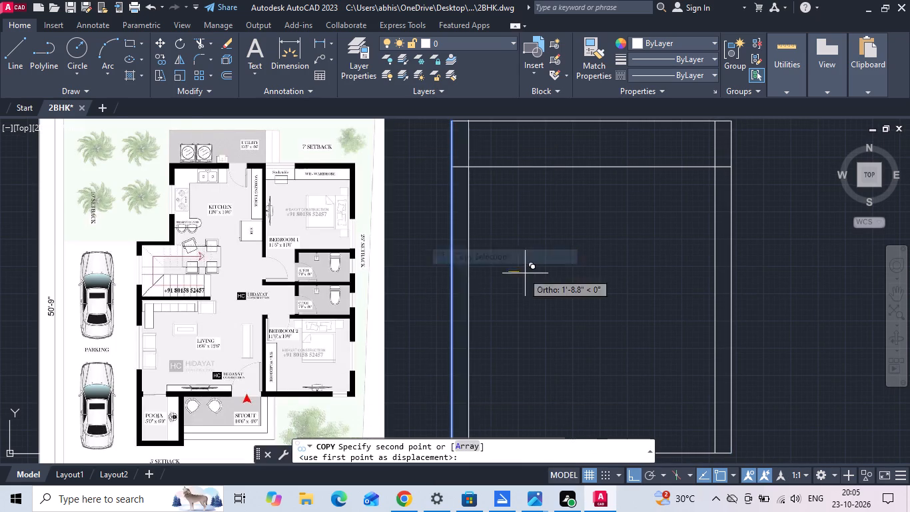
left_click_drag(530, 274, 542, 276)
key("1")
type("0'")
key("Return")
key("Escape")
Offset the plot's bottom boundary line 5' upward to mark the bottom setback.
middle_click_drag(544, 275, 510, 135)
scroll(137, 374, "up", 2)
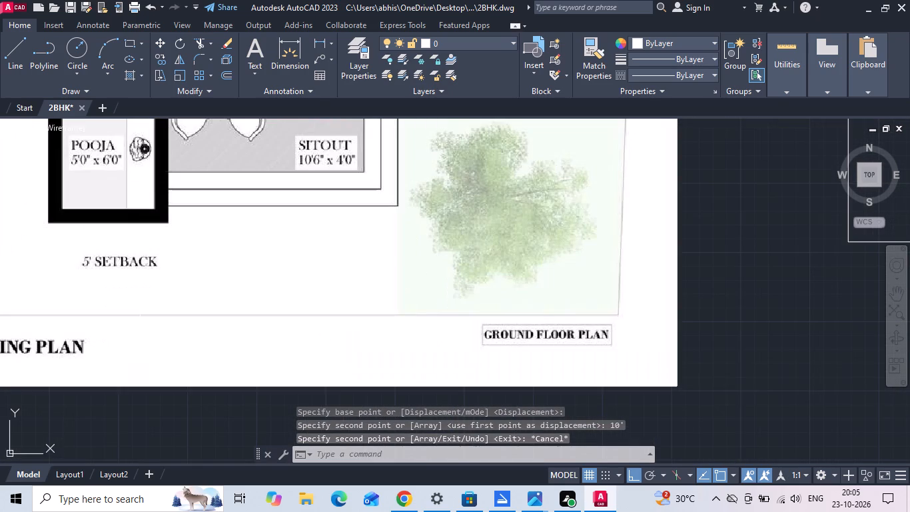
type("O 5'")
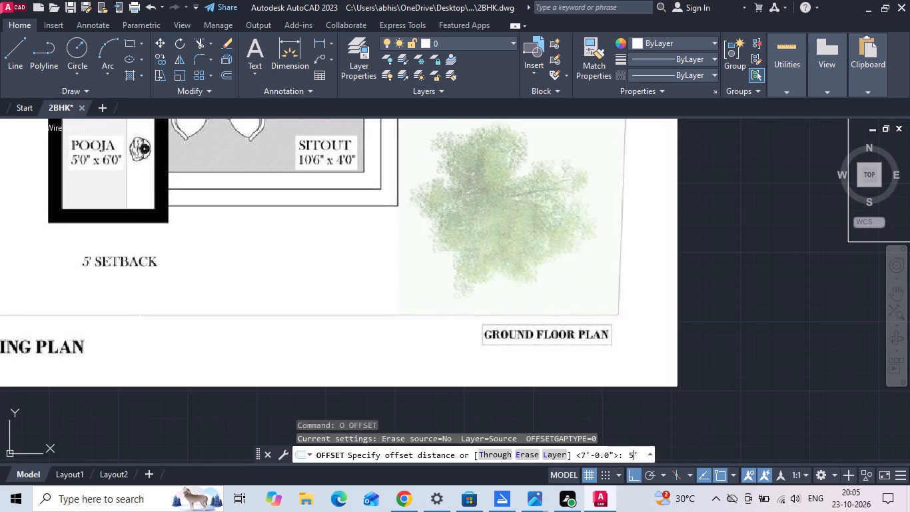
key("Return")
scroll(135, 343, "down", 2)
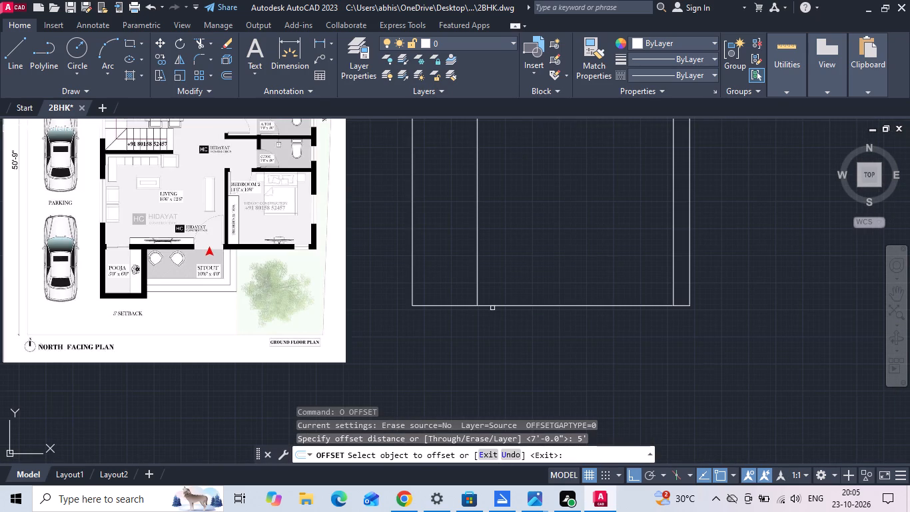
left_click(492, 303)
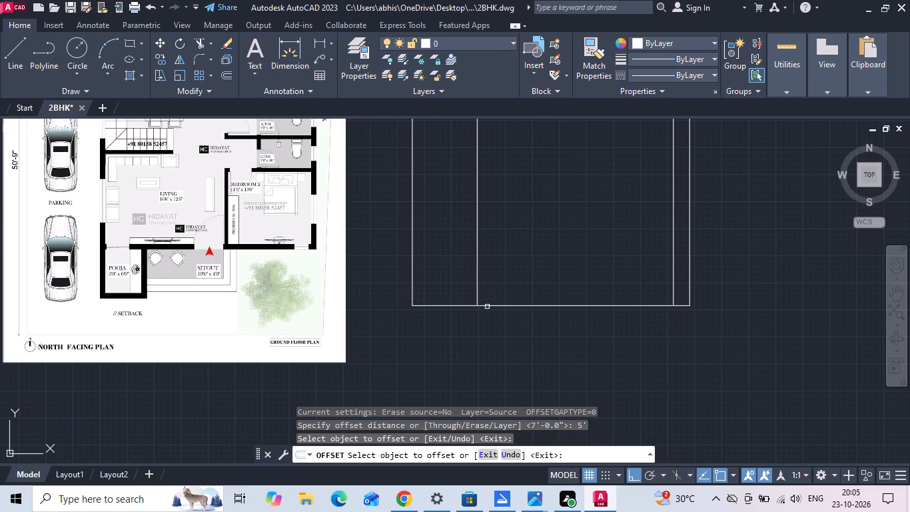
left_click(487, 305)
left_click(516, 219)
key("Escape")
Save the drawing.
key("ctrl+s")
key("ctrl+s")
key("ctrl+s")
key("ctrl+s")
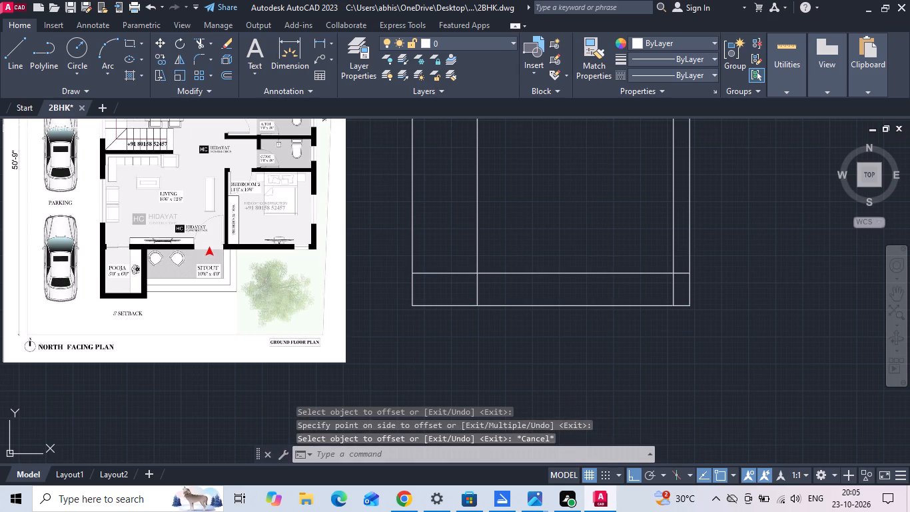
Review the command history back to the session's first commands, and close it.
key("F2")
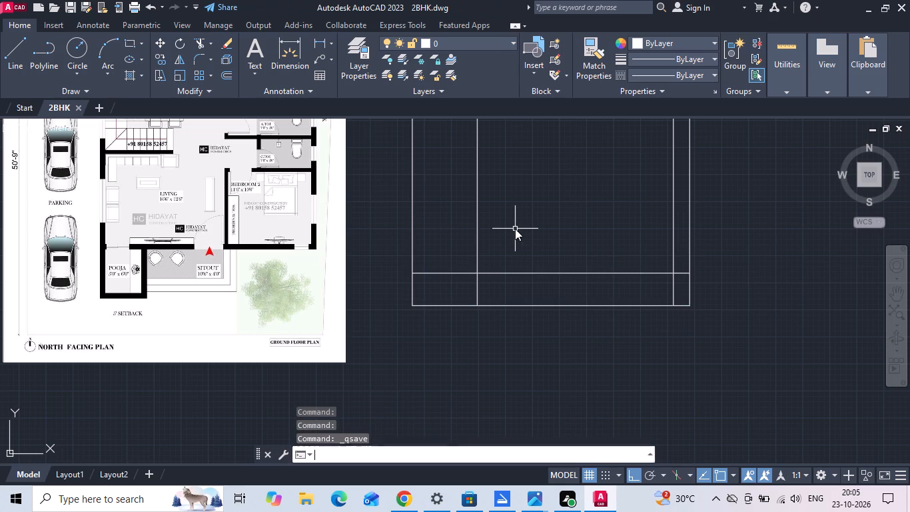
scroll(476, 309, "up", 20)
scroll(476, 309, "up", 1)
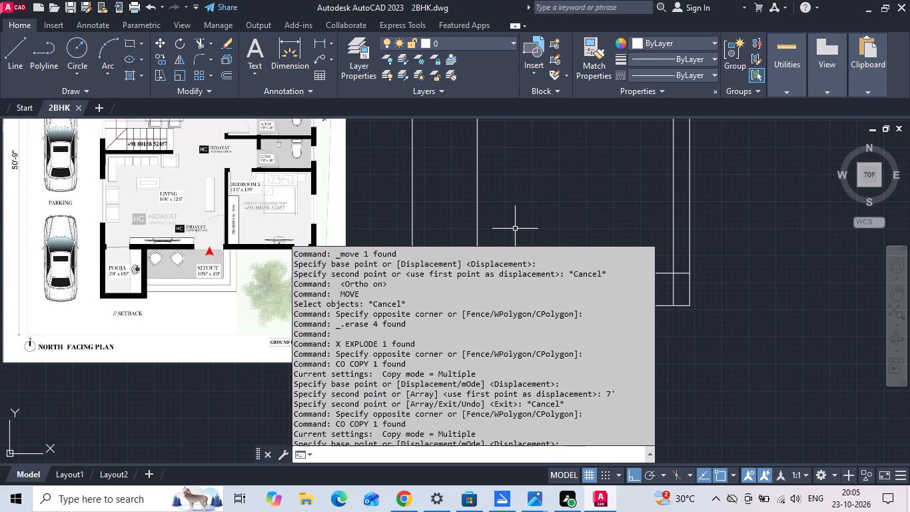
scroll(450, 340, "up", 20)
scroll(450, 340, "up", 10)
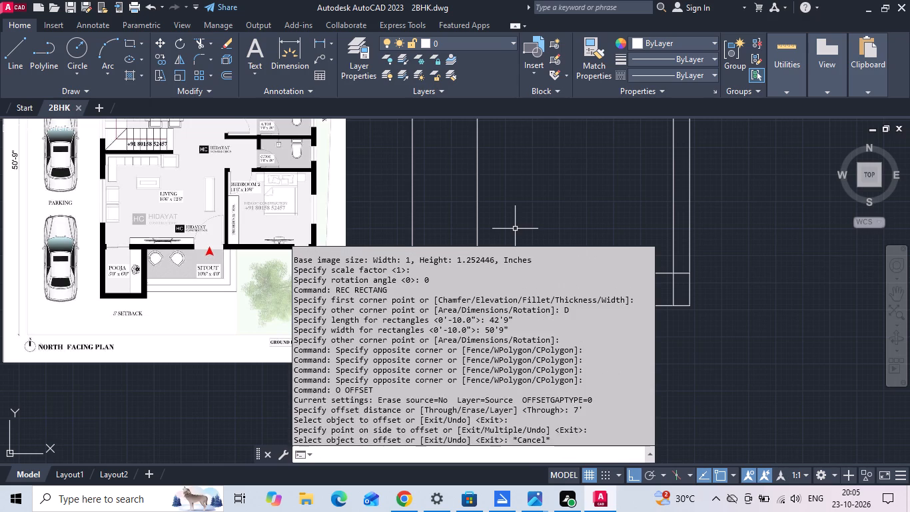
scroll(448, 339, "up", 20)
scroll(448, 339, "up", 1)
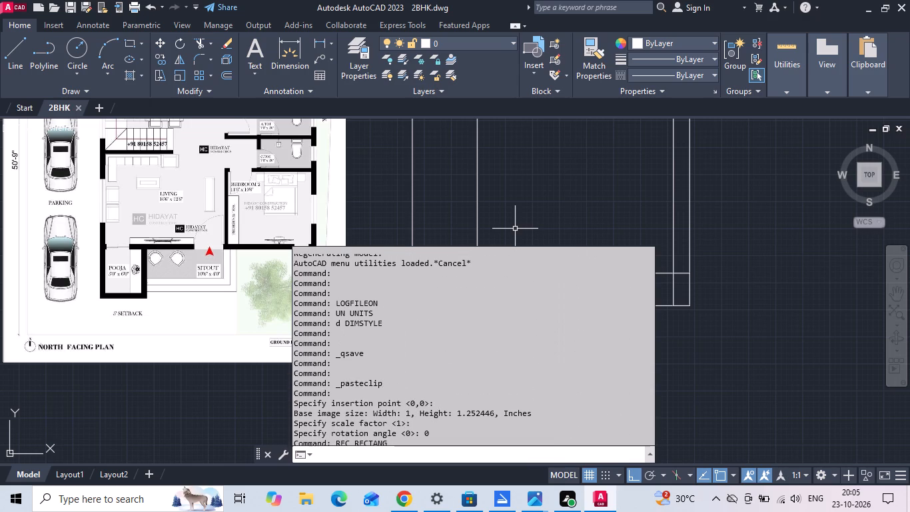
left_click(527, 167)
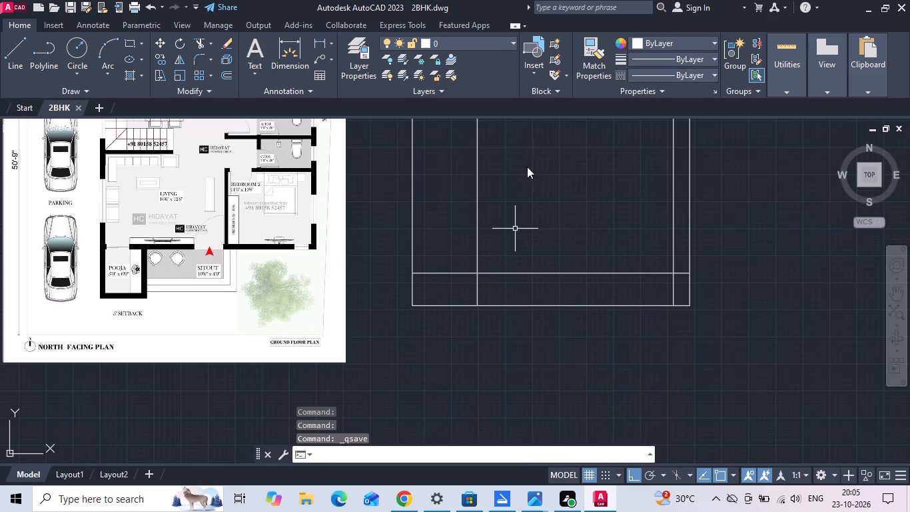
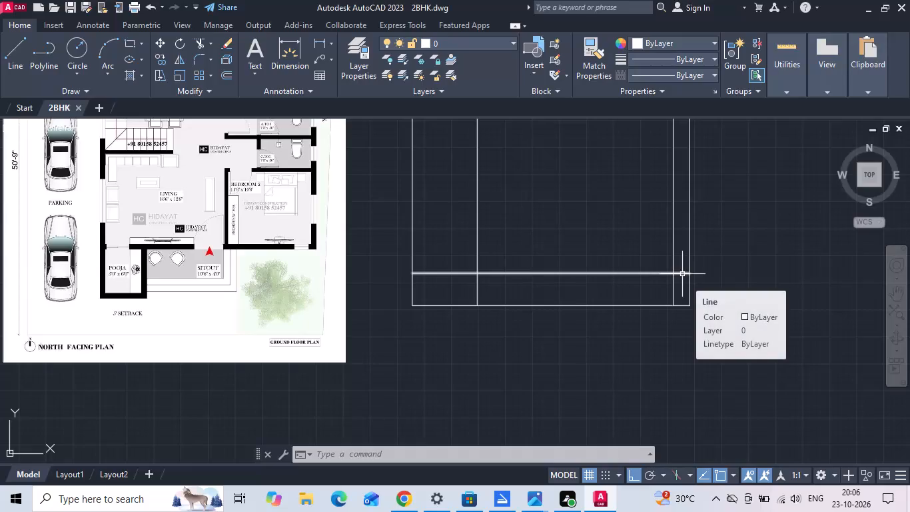
Fillet the setback lines at zero radius to close the two bottom corners of the building outline.
key("Escape")
type("F")
key("space")
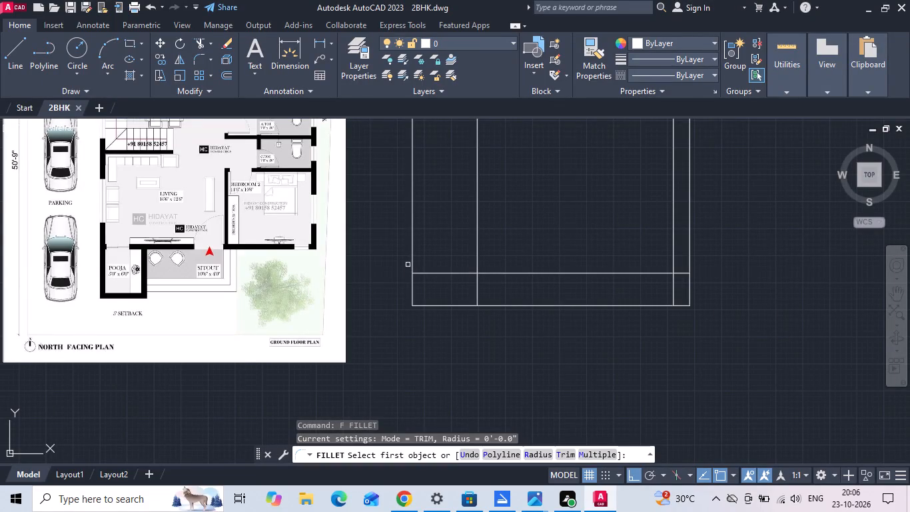
scroll(409, 275, "up", 1)
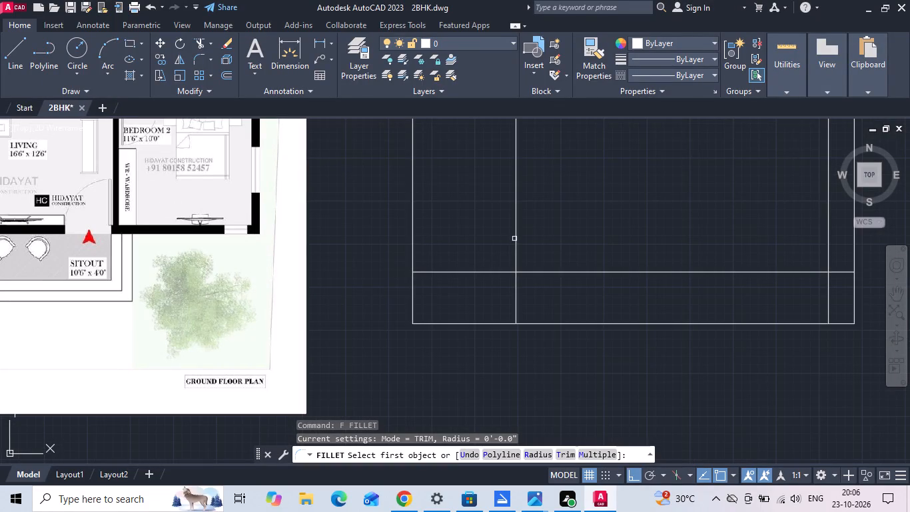
left_click(515, 239)
left_click(527, 273)
middle_click_drag(544, 275, 317, 337)
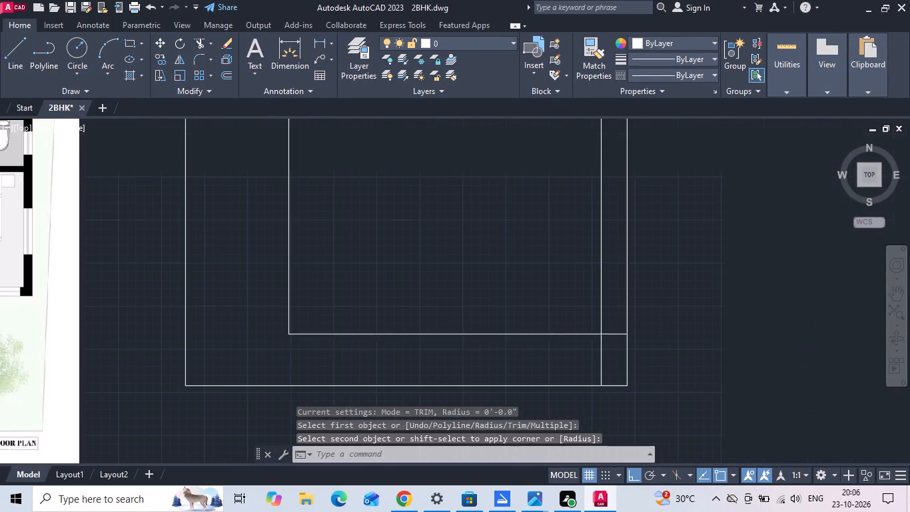
key("space")
left_click(570, 333)
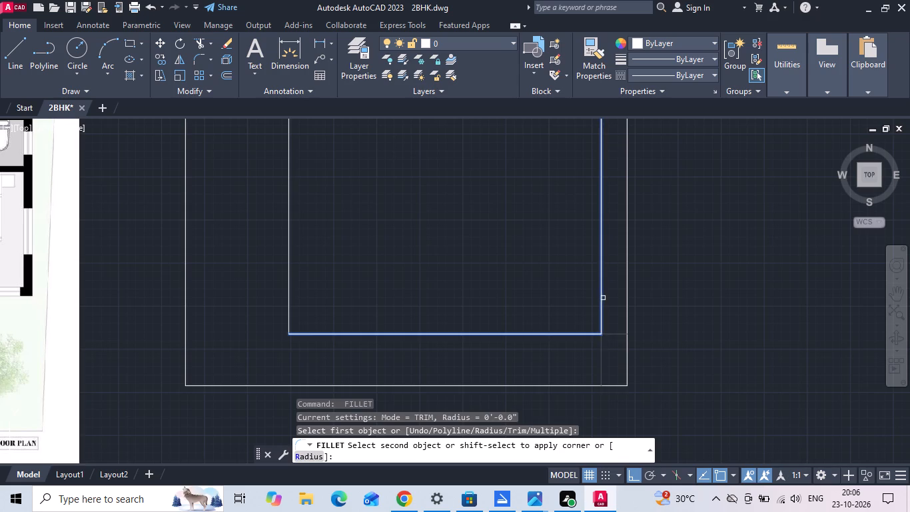
left_click(603, 298)
Fillet the setback lines at zero radius to close the two top corners of the building outline.
scroll(573, 297, "down", 2)
scroll(482, 161, "up", 1)
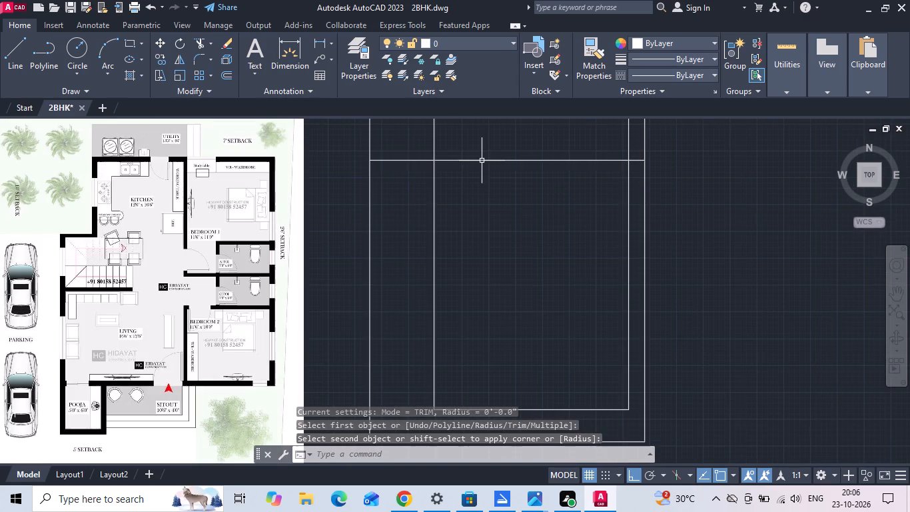
type("F")
key("space")
left_click(451, 161)
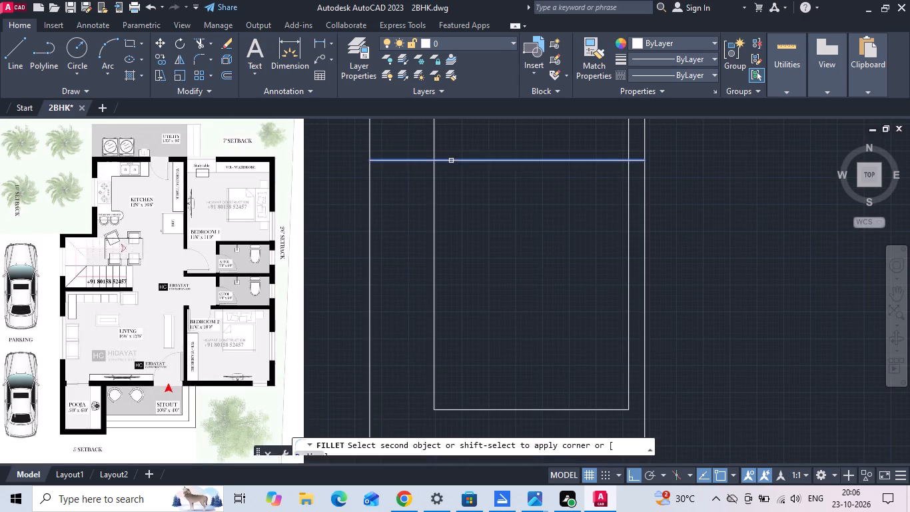
left_click(434, 199)
key("space")
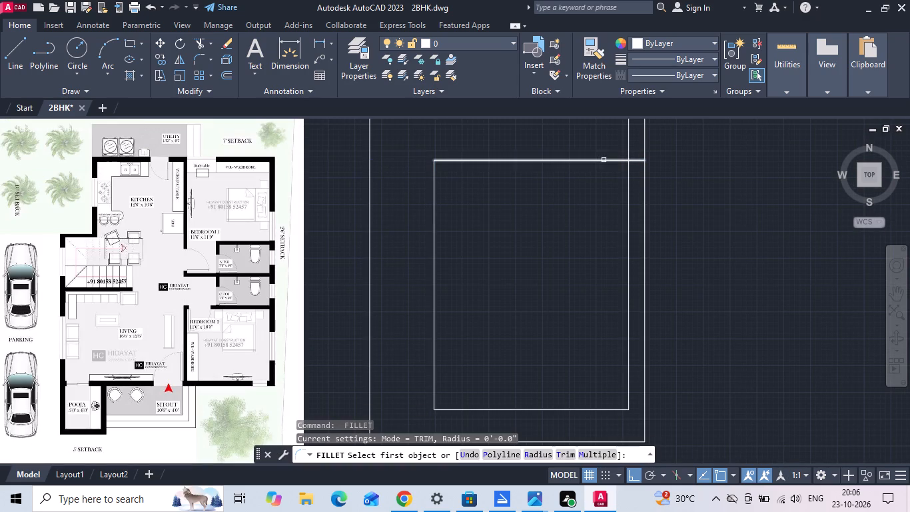
left_click(604, 161)
left_click(628, 216)
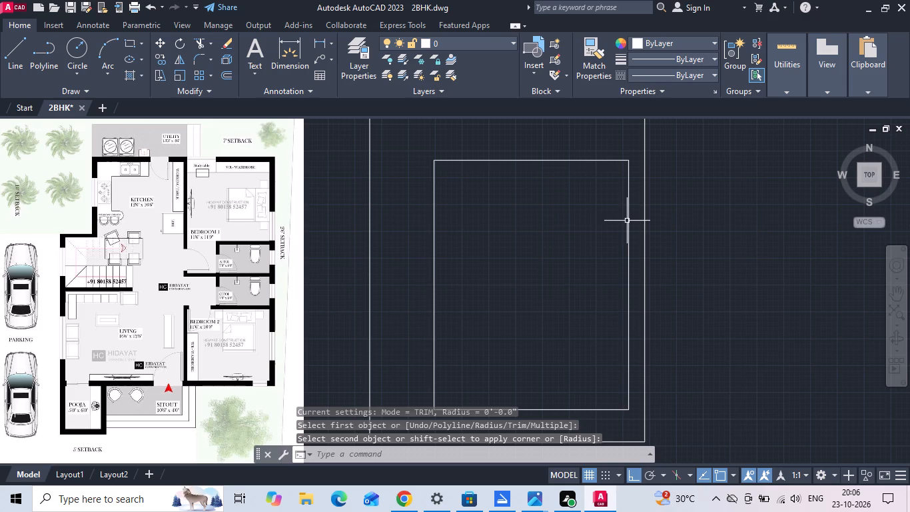
Save the drawing.
key("ctrl+s")
Offset all four sides of the building outline 9" inward to form the outer walls.
key("o")
key("space")
type("9")
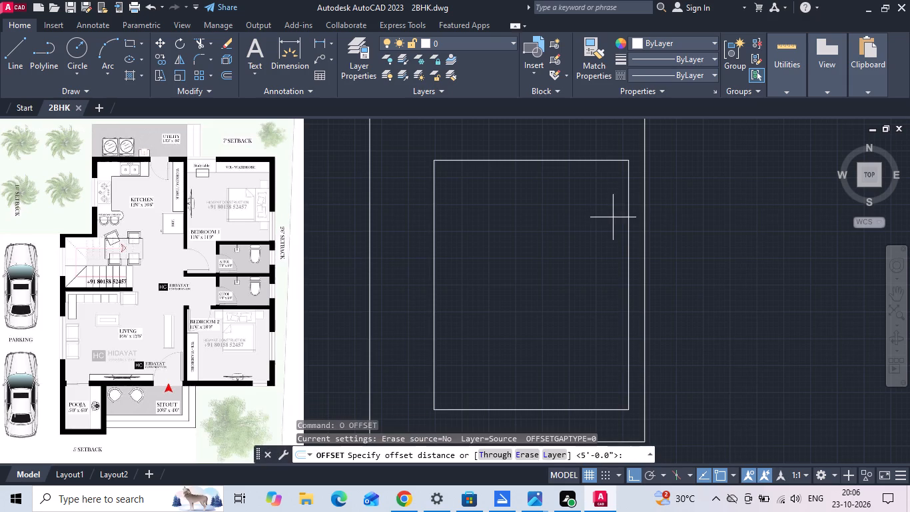
key("space")
left_click(628, 267)
left_click(580, 270)
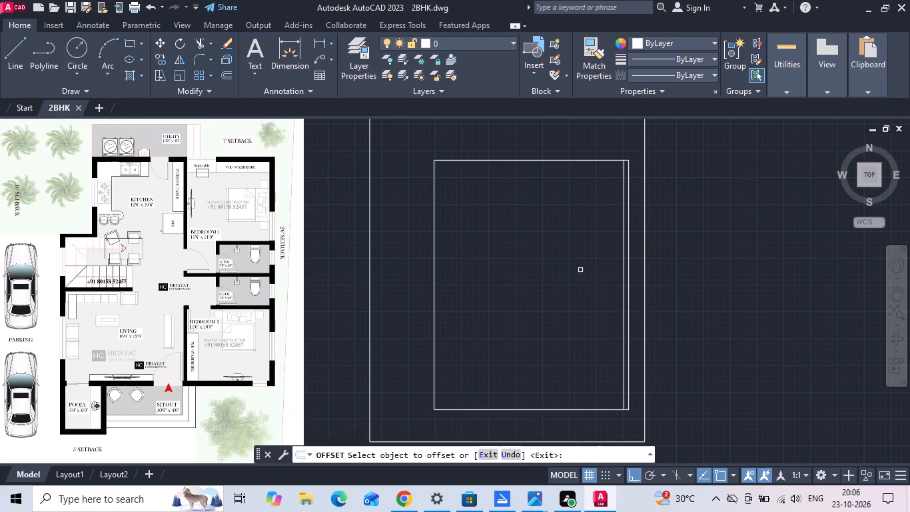
left_click_drag(555, 160, 555, 172)
left_click(538, 233)
left_click_drag(433, 265, 463, 246)
left_click(486, 237)
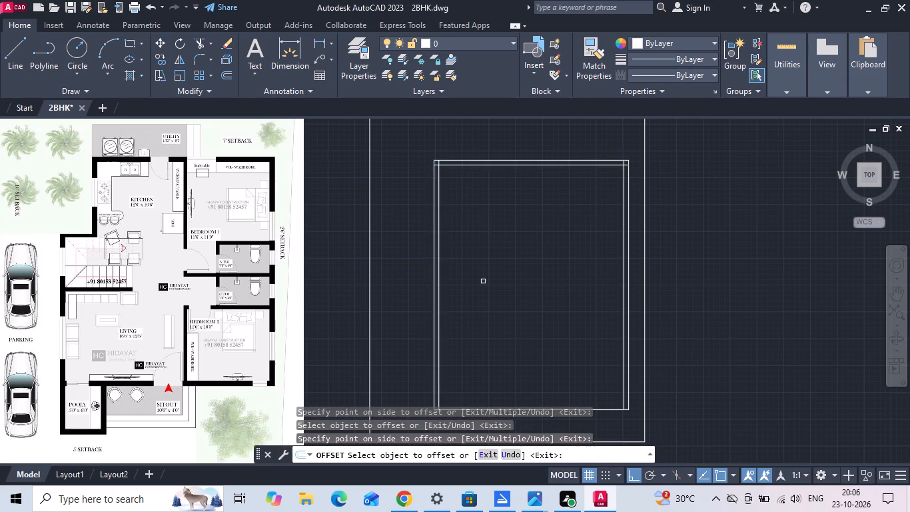
middle_click_drag(483, 287, 500, 214)
left_click_drag(480, 335, 498, 306)
left_click(521, 263)
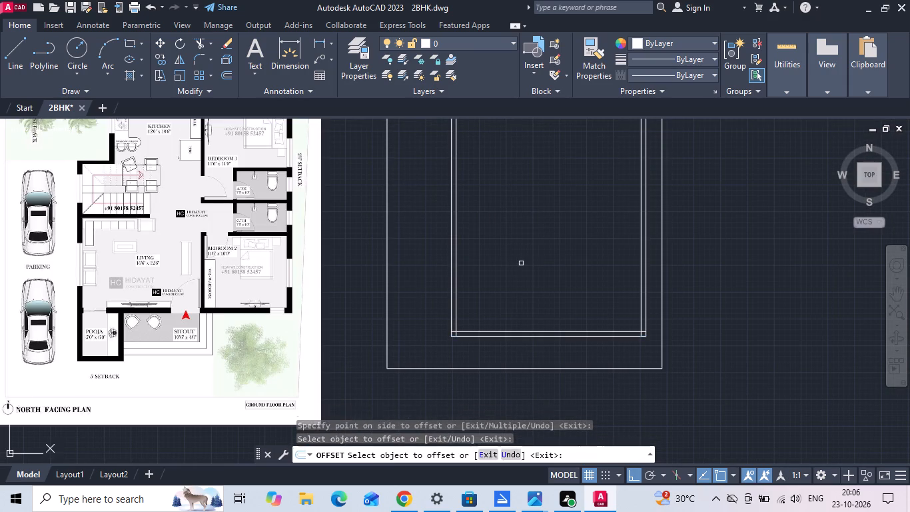
key("Escape")
Offset the inner line of the top outer wall 11' downward for the depth of Bedroom 1.
middle_click_drag(486, 247, 486, 309)
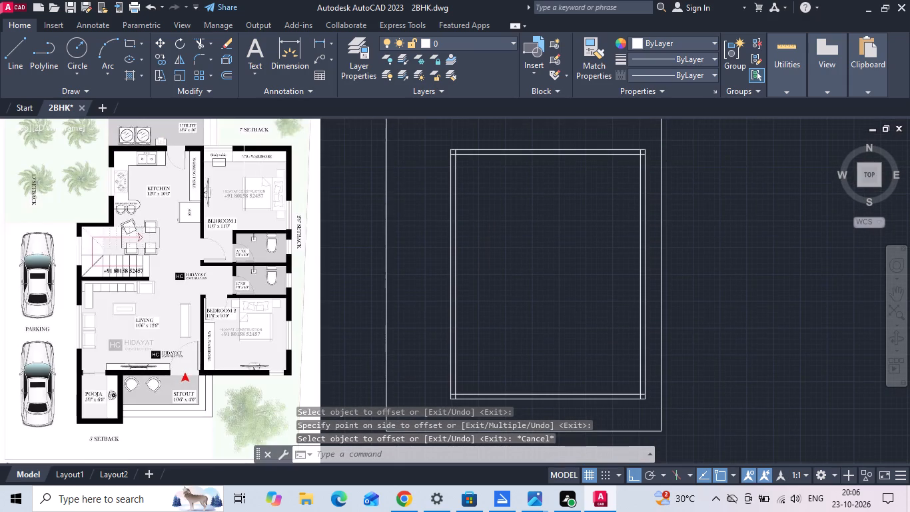
middle_click_drag(242, 158, 240, 217)
scroll(240, 218, "up", 2)
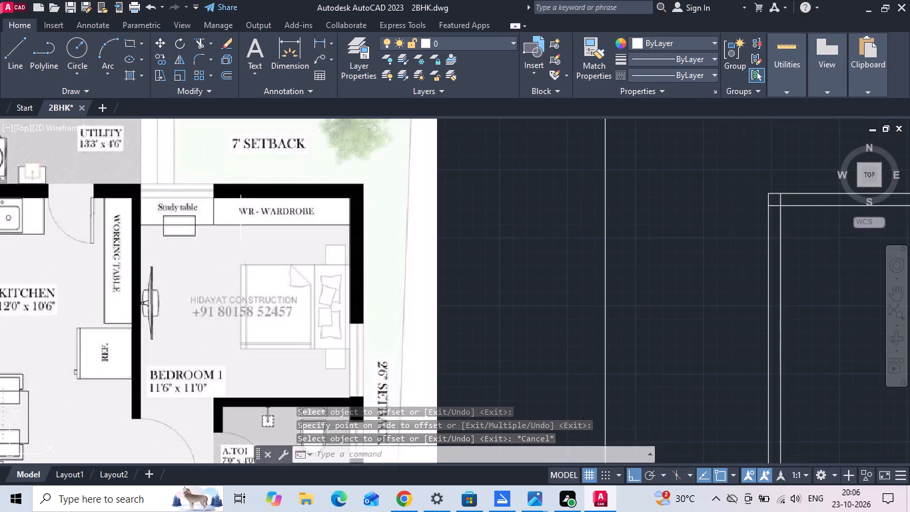
type("O 11'")
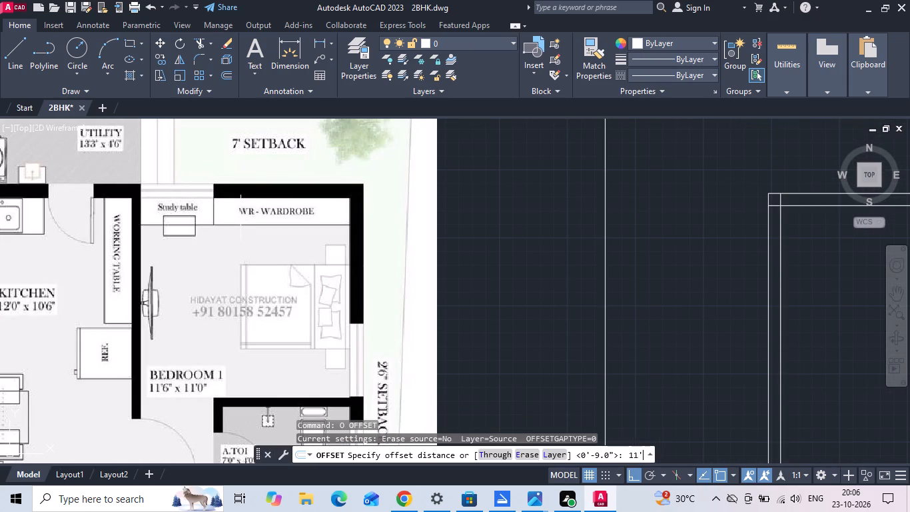
key("Return")
scroll(240, 212, "down", 2)
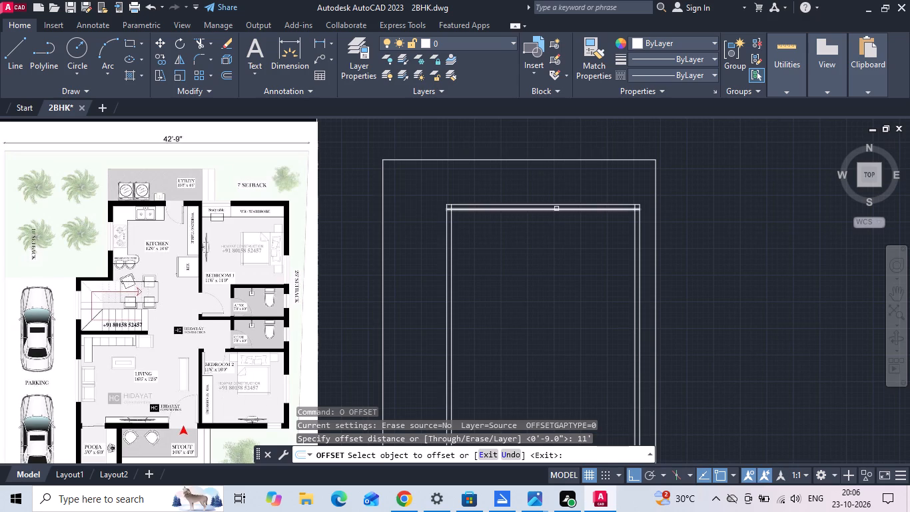
left_click(556, 208)
left_click(534, 296)
middle_click_drag(522, 321, 523, 261)
scroll(523, 261, "up", 1)
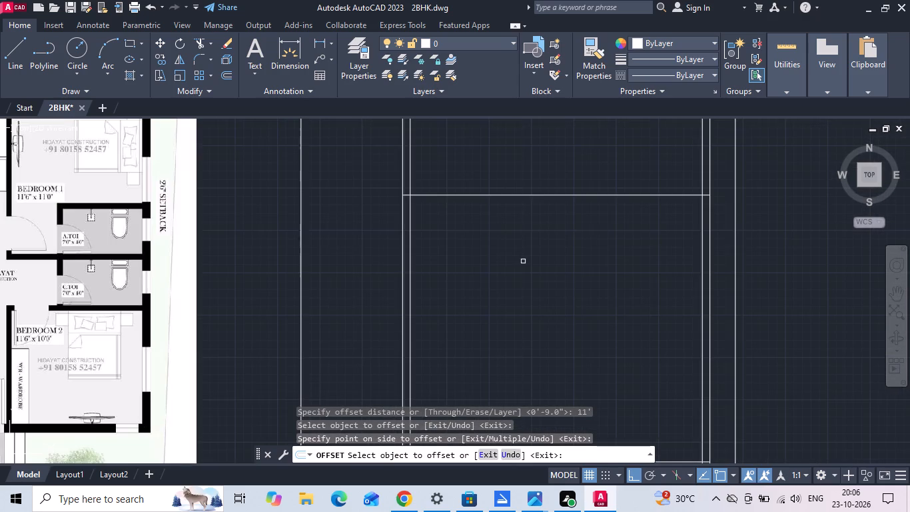
middle_click_drag(528, 265, 550, 295)
key("Escape")
Offset the line at the bottom of Bedroom 1 downward by 6" to form the partition wall.
type("O 6")
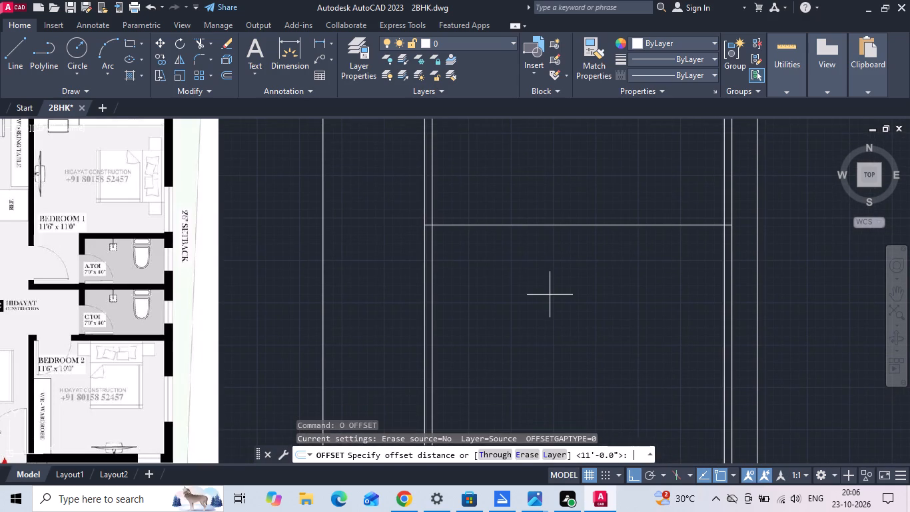
key("space")
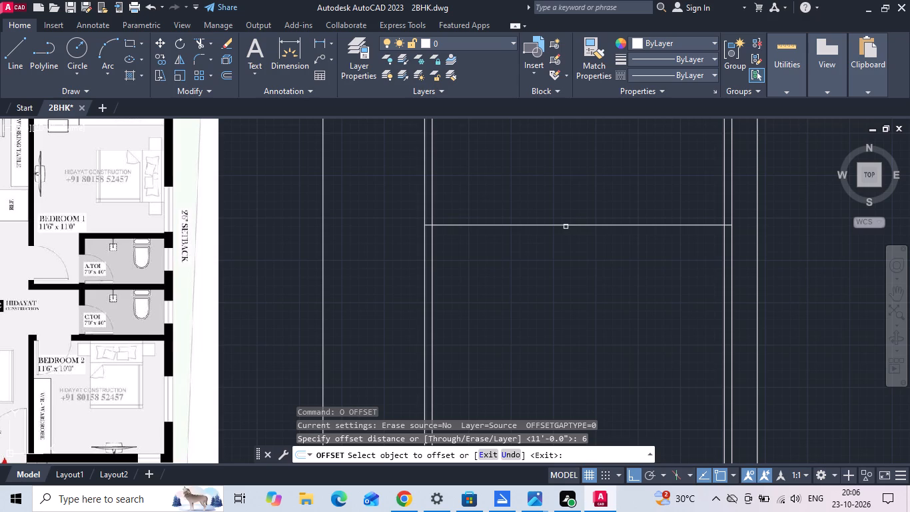
left_click(566, 225)
left_click(557, 260)
key("Escape")
Offset the lower line of the partition below Bedroom 1 downward by 4' for the attached toilet.
type("O 4'")
key("Return")
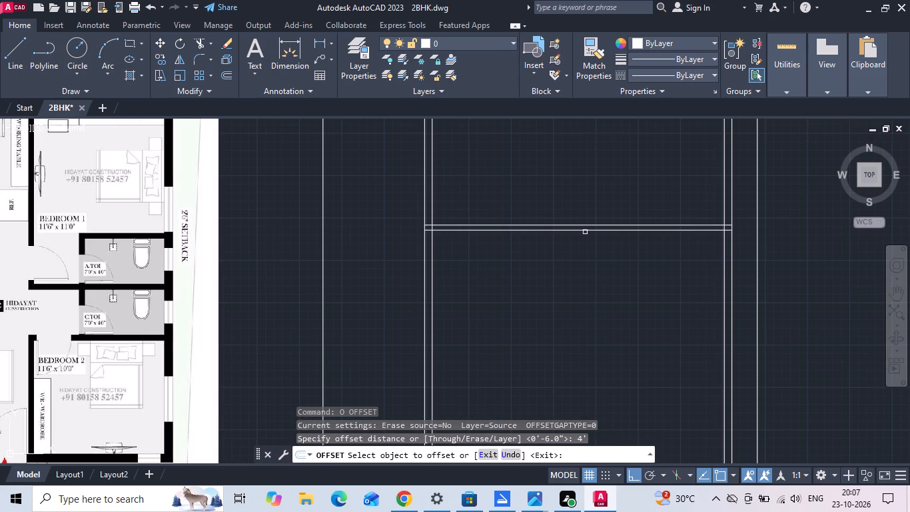
left_click(586, 231)
left_click(569, 297)
key("Escape")
Offset the attached toilet's bottom line 6" downward to form the wall between the two toilets.
type("O 6")
key("space")
left_click(572, 271)
left_click(563, 311)
key("Escape")
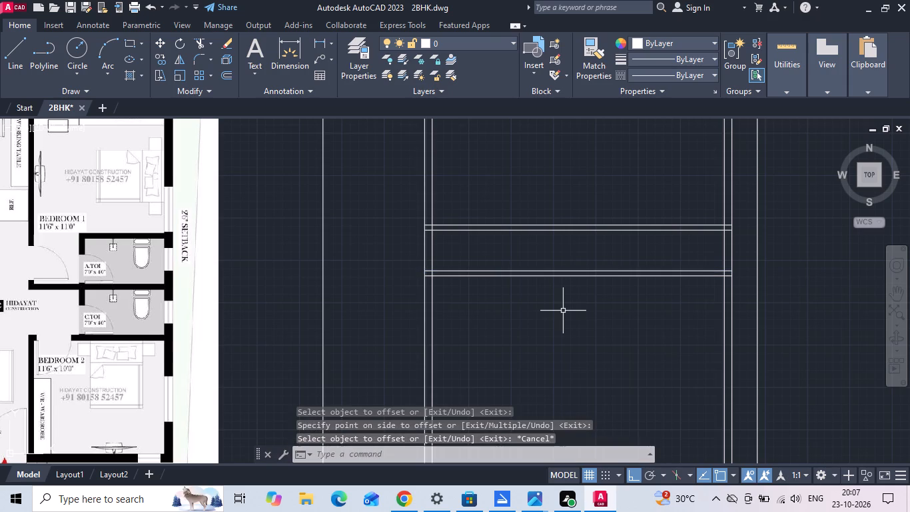
Offset the lower line of the wall between the toilets 4' downward for the common toilet.
type("O")
key("space")
type("4'")
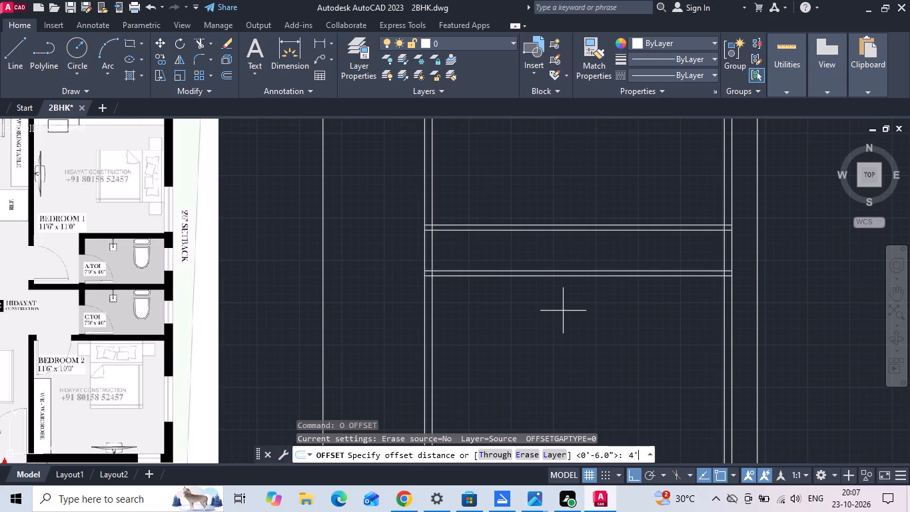
key("Return")
left_click(578, 277)
left_click(557, 331)
middle_click_drag(551, 350, 537, 263)
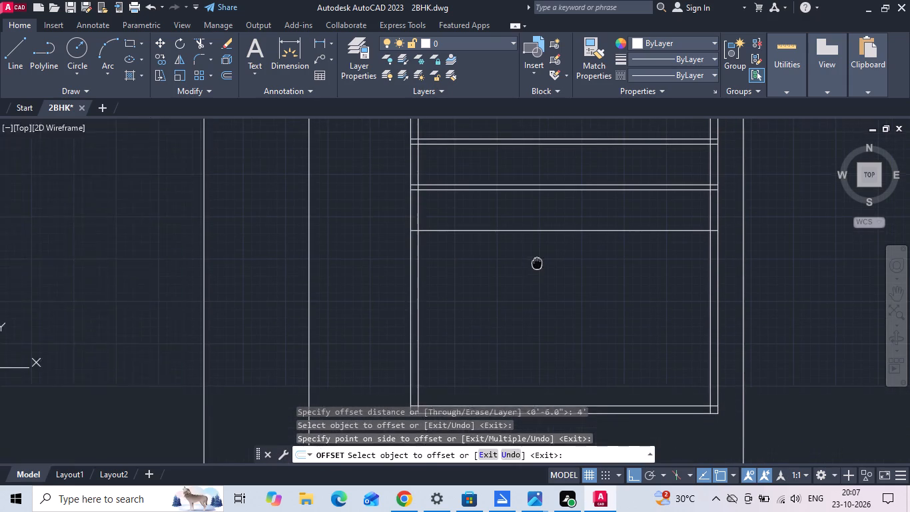
key("Escape")
Offset the common toilet's bottom line 6" downward to form the partition wall above Bedroom 2.
type("O 6")
key("space")
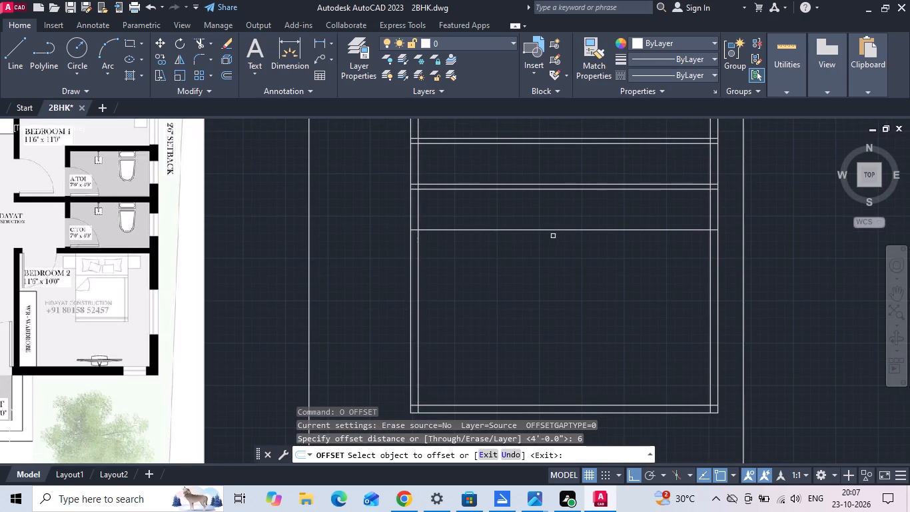
left_click(554, 230)
left_click(544, 269)
key("Escape")
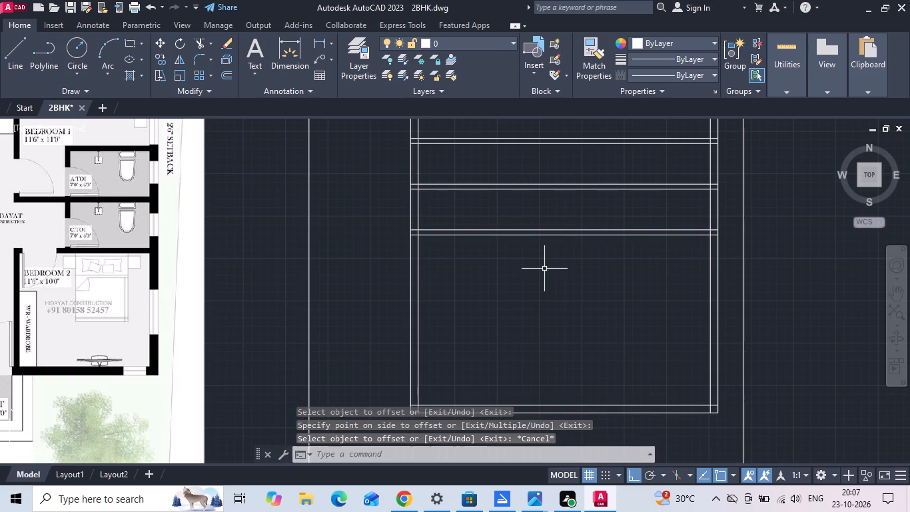
Offset the lower line of the partition above Bedroom 2 downward by 10' for the bedroom's depth.
type("O")
key("space")
type("10")
key("apostrophe")
key("Return")
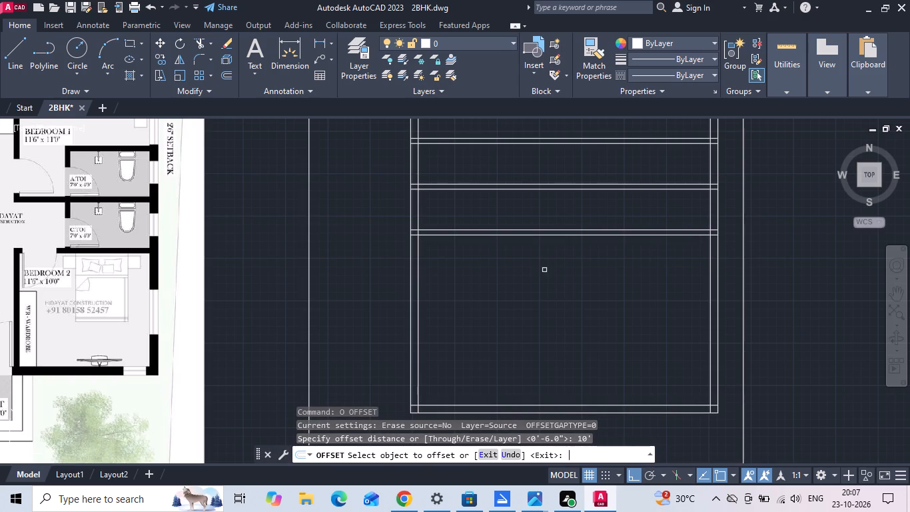
left_click_drag(576, 236, 574, 251)
left_click(560, 308)
key("Escape")
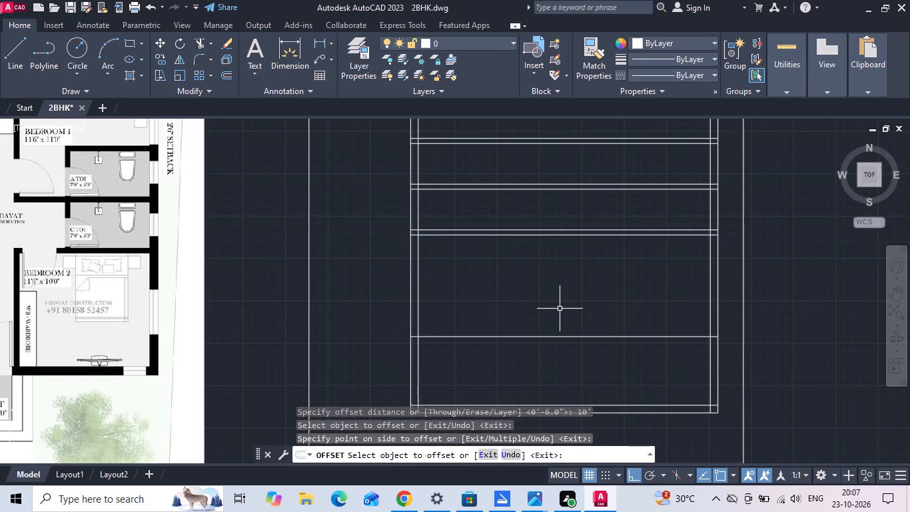
Offset the bottom line of Bedroom 2 downward by 9" to form its outer wall.
type("O")
key("space")
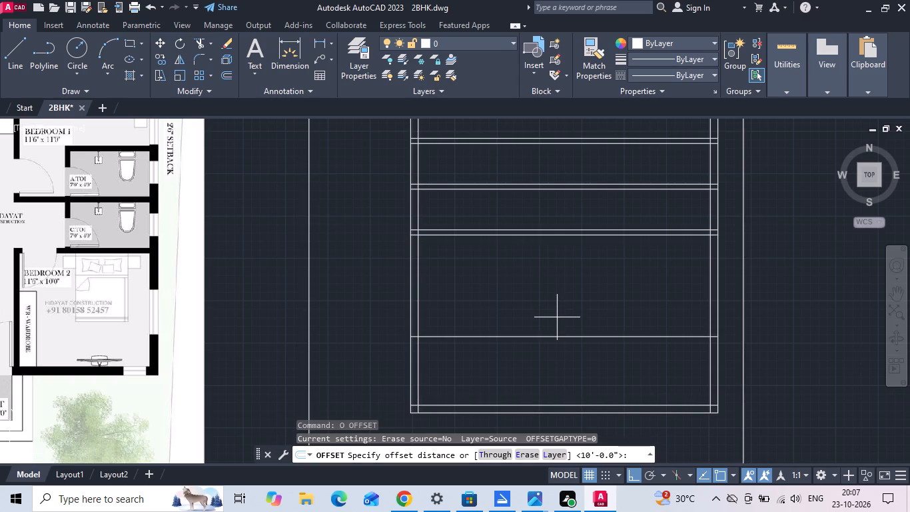
type("9")
key("space")
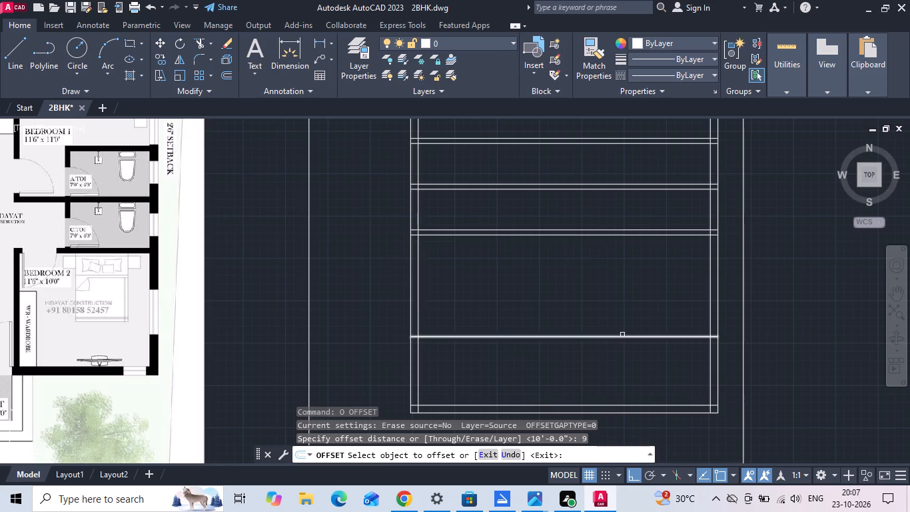
left_click(618, 337)
left_click(616, 351)
key("Escape")
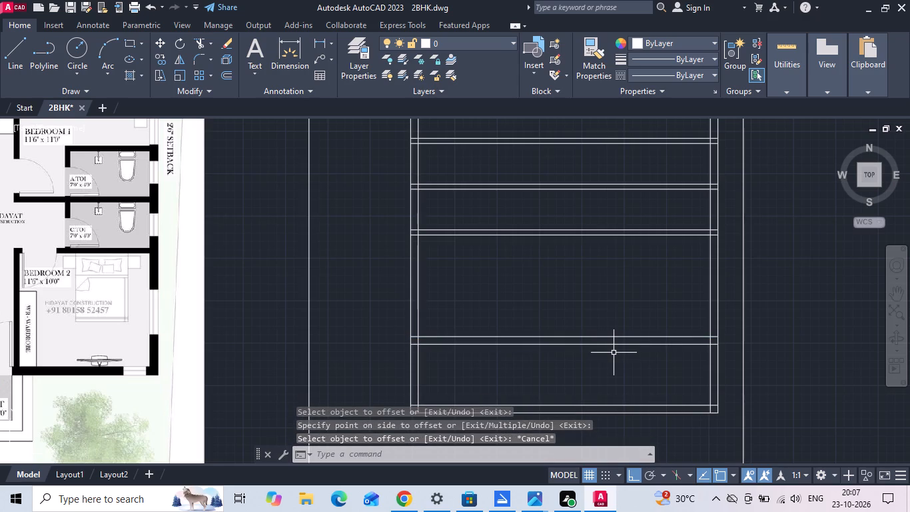
Offset the inner line of the right outer wall 11'6" to the left for the bedrooms' width.
type("O 11")
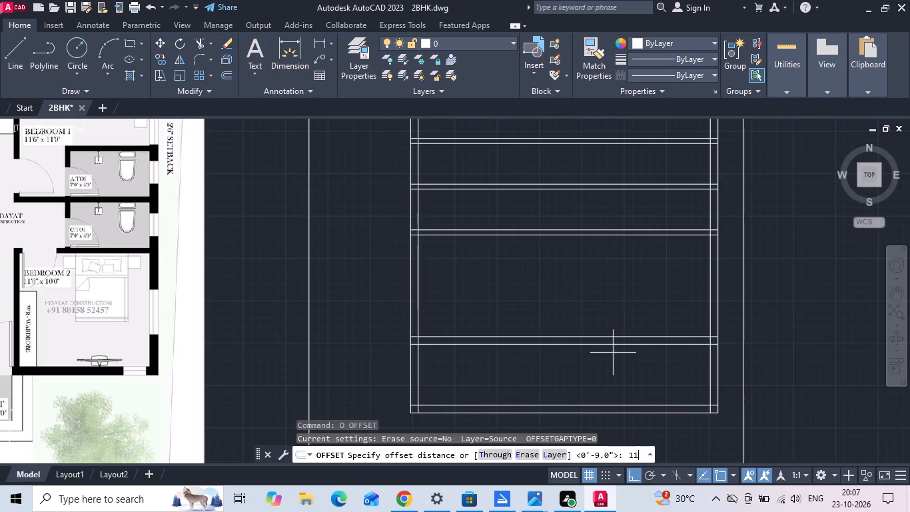
key("apostrophe")
type("6")
key("space")
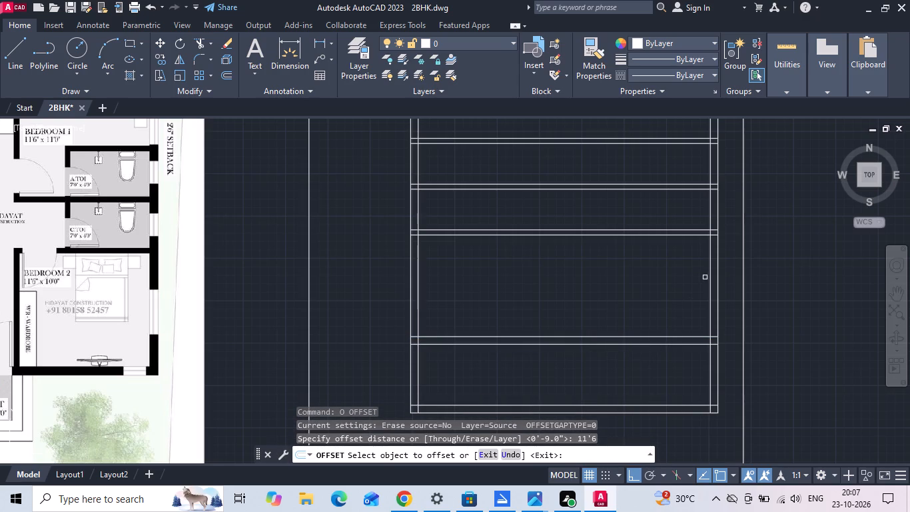
left_click(711, 263)
left_click(644, 289)
scroll(643, 293, "down", 1)
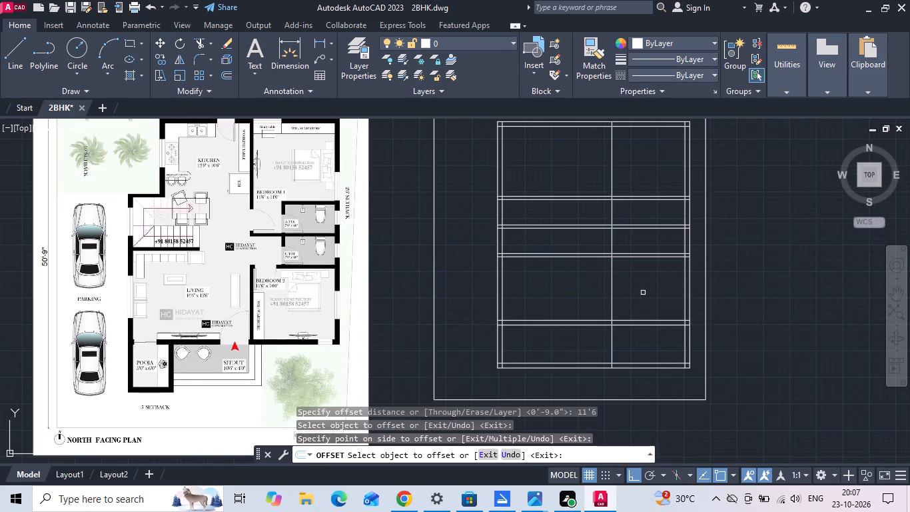
key("Escape")
Offset the bedrooms' left vertical line 6" to the left to form the partition wall.
type("O 6")
key("space")
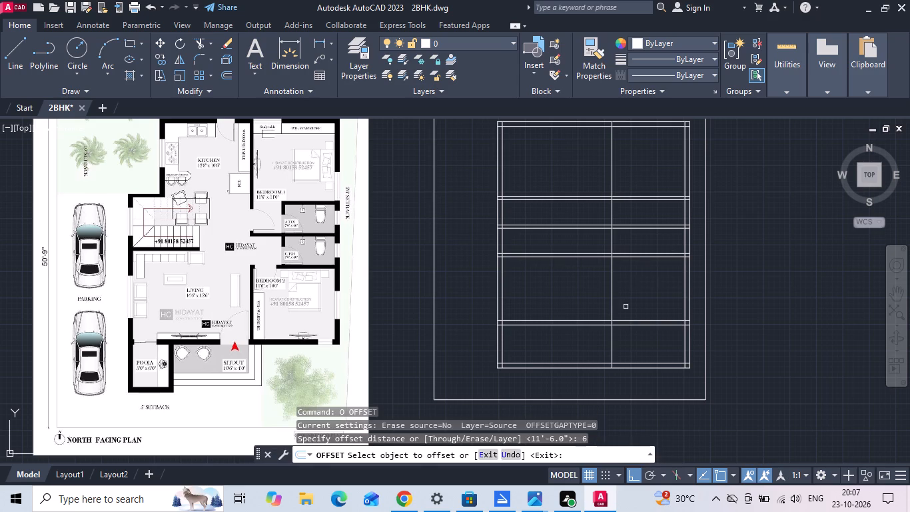
left_click(613, 283)
left_click(582, 291)
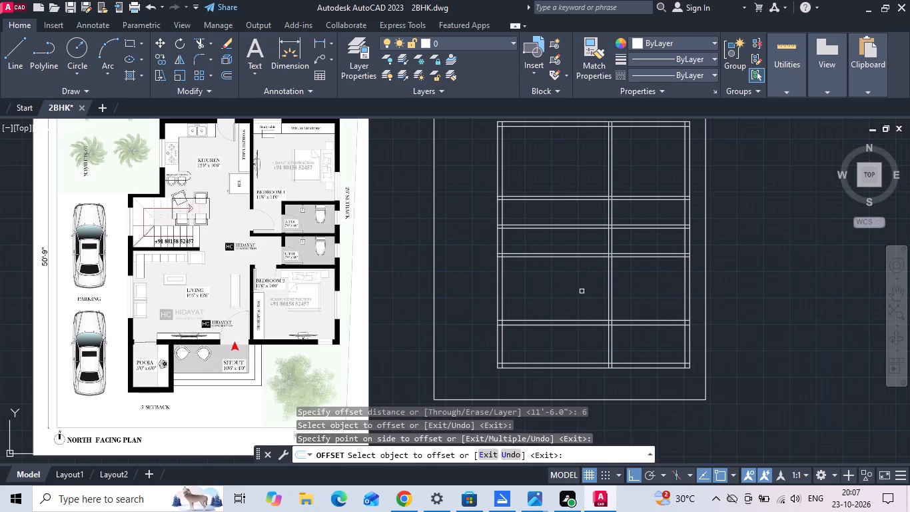
Offset the inner line of the left outer wall 5' to the right for the Pooja room's width.
key("Escape")
middle_click(581, 291)
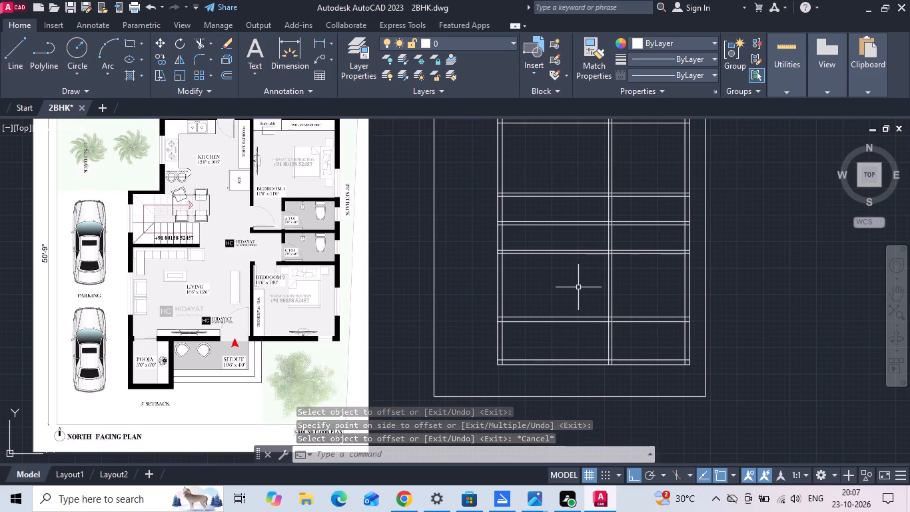
scroll(165, 361, "up", 2)
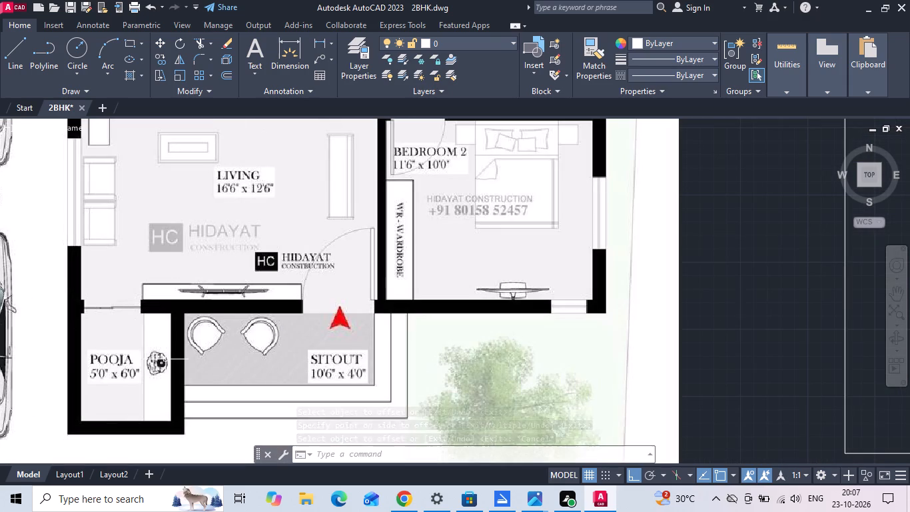
key("Escape")
type("O 5'")
key("Return")
scroll(165, 359, "down", 1)
middle_click_drag(639, 356, 512, 338)
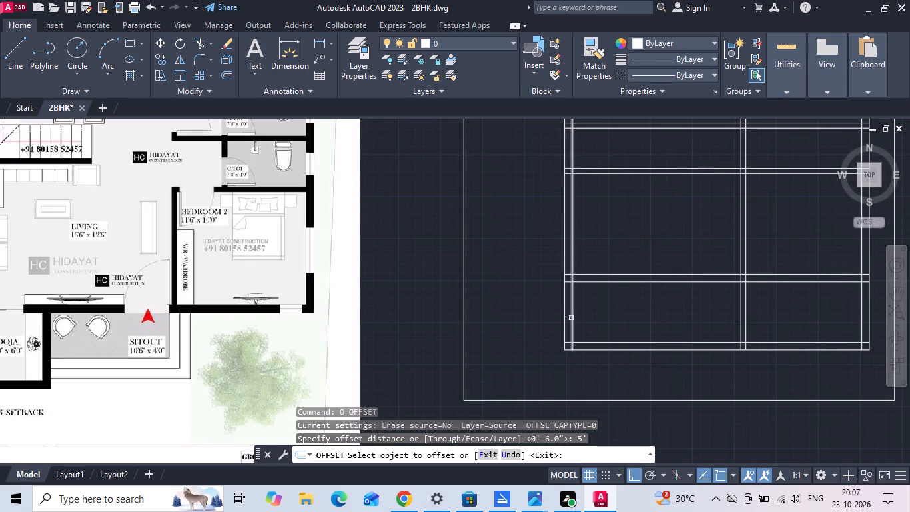
left_click(572, 314)
left_click(610, 313)
key("Escape")
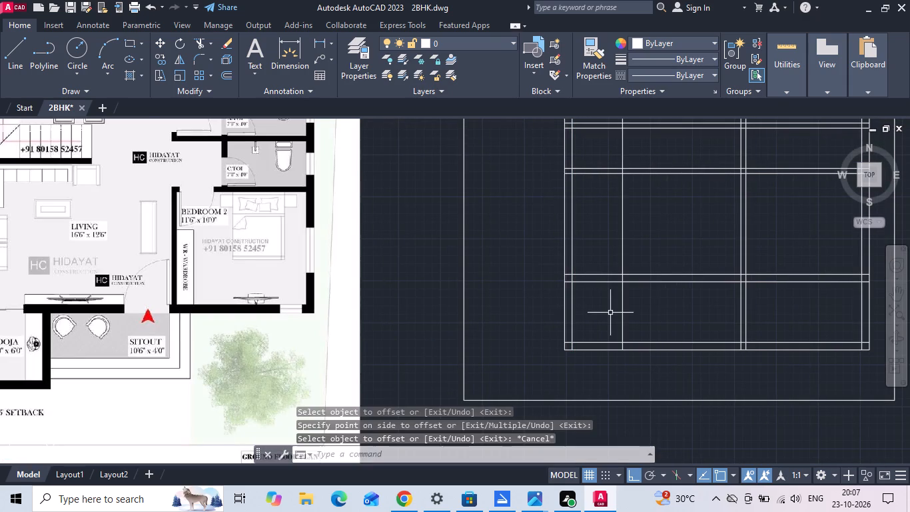
Offset the Pooja room's right vertical line 9" to the right to form its outer wall.
type("O")
key("space")
type("9")
key("space")
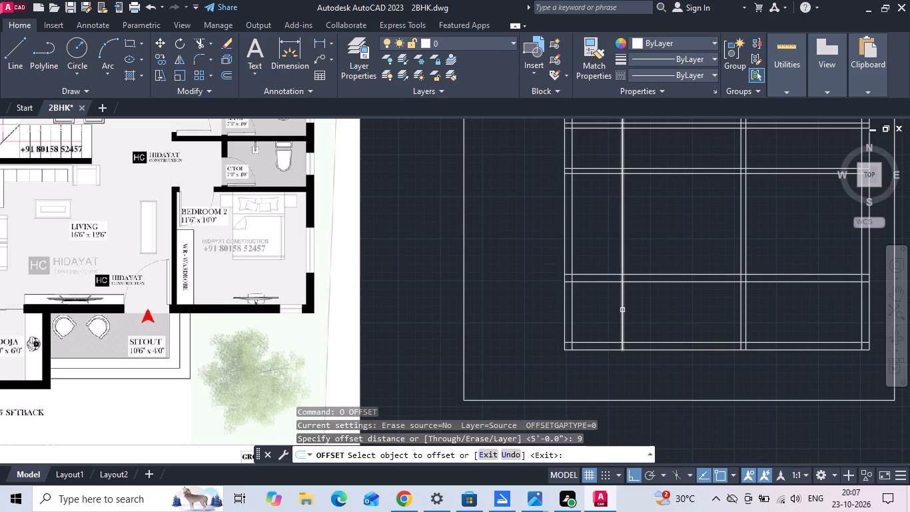
left_click_drag(622, 310, 630, 307)
left_click(639, 303)
key("Escape")
Check the Pooja room's depth between its upper and lower wall lines with a linear dimension.
left_click(322, 41)
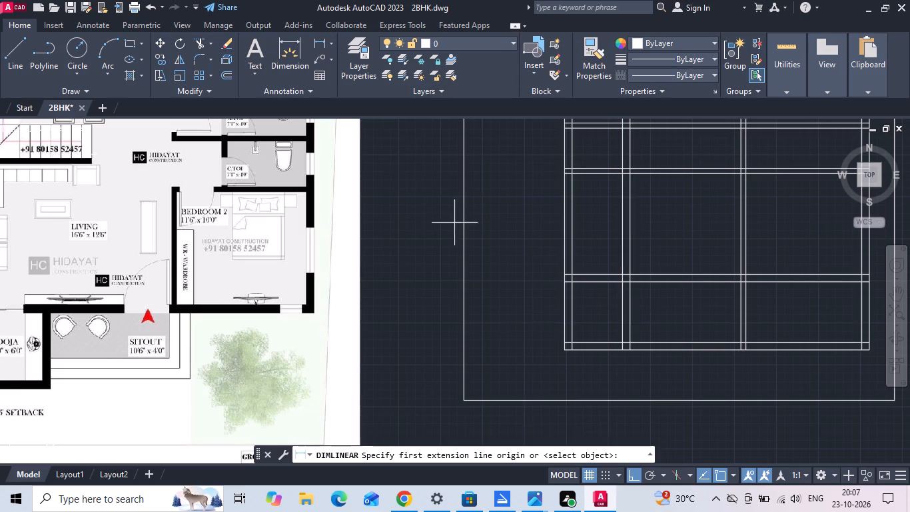
left_click(603, 283)
left_click(606, 339)
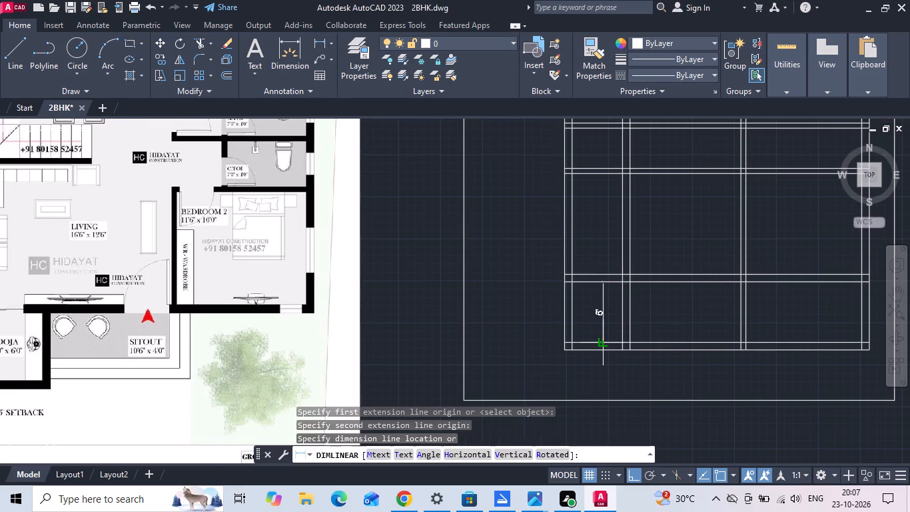
scroll(606, 339, "up", 1)
key("Escape")
Trim the wall lines right of the Pooja room and below Bedroom 2, and delete the leftover segments.
scroll(534, 326, "down", 1)
type("TR")
key("space")
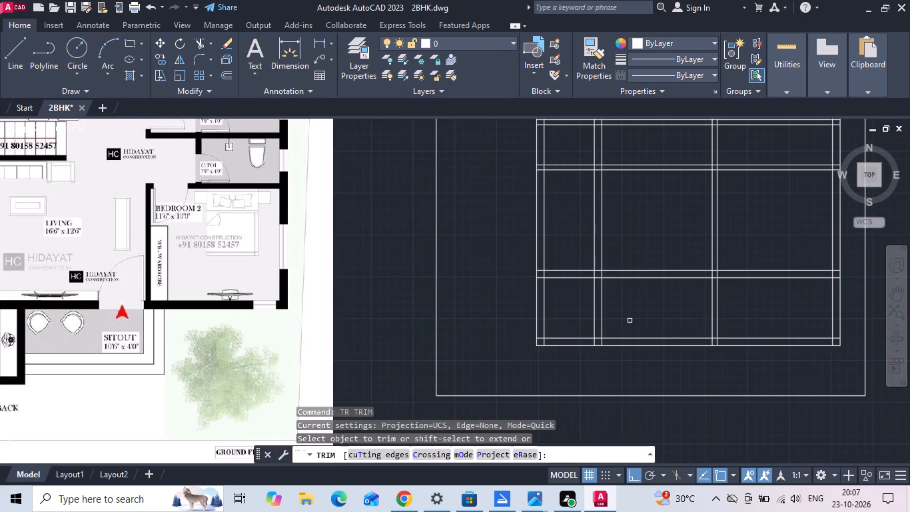
scroll(632, 321, "down", 1)
scroll(750, 321, "up", 1)
left_click(769, 306)
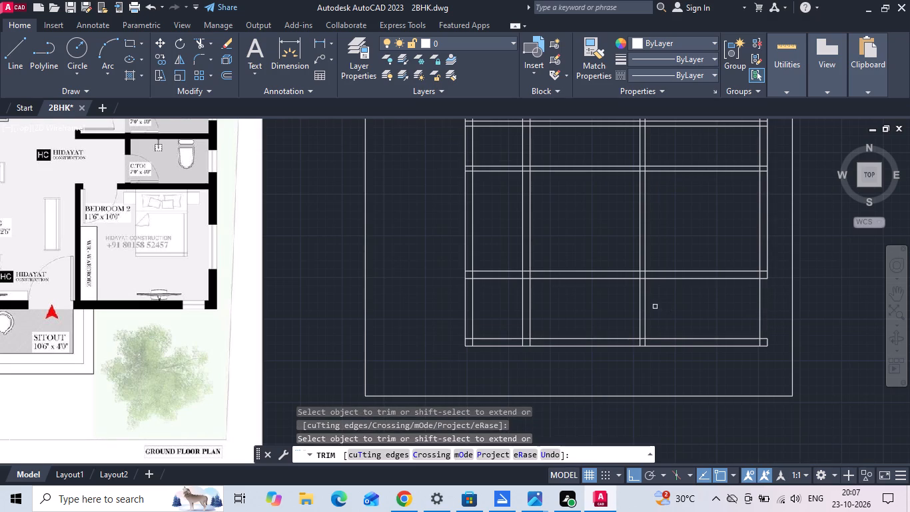
left_click_drag(598, 307, 763, 310)
left_click_drag(615, 322, 607, 377)
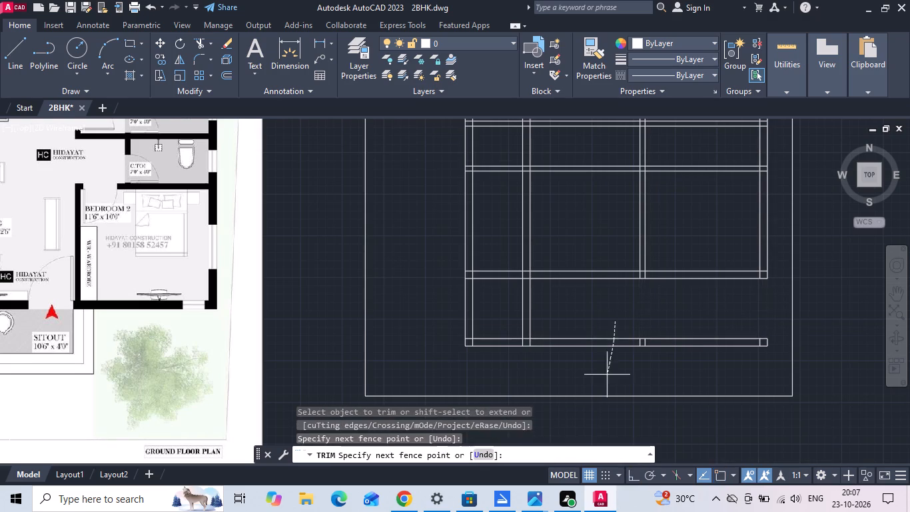
left_click_drag(607, 377, 606, 379)
key("Escape")
left_click_drag(623, 329, 660, 375)
left_click(771, 367)
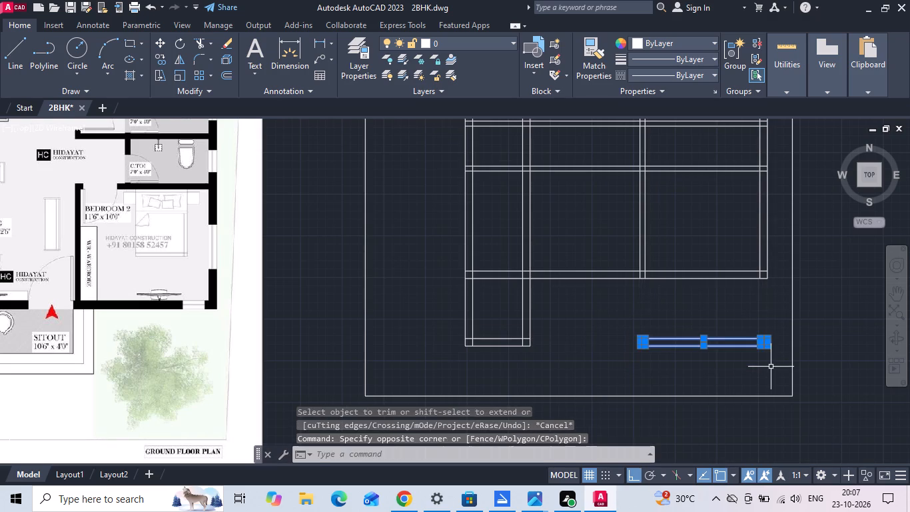
key("Delete")
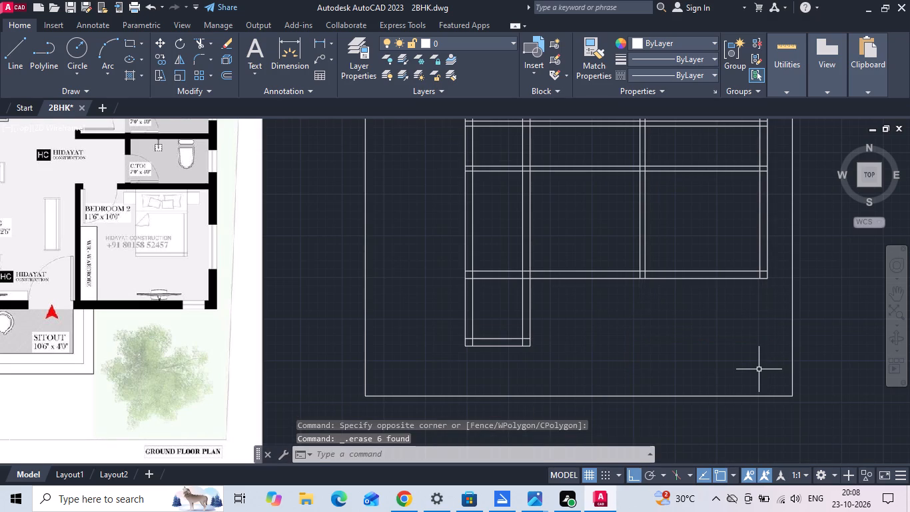
Trim the Pooja wall lines through the living area and the horizontal partitions left of the bedrooms, deleting the leftover segments.
scroll(568, 285, "down", 1)
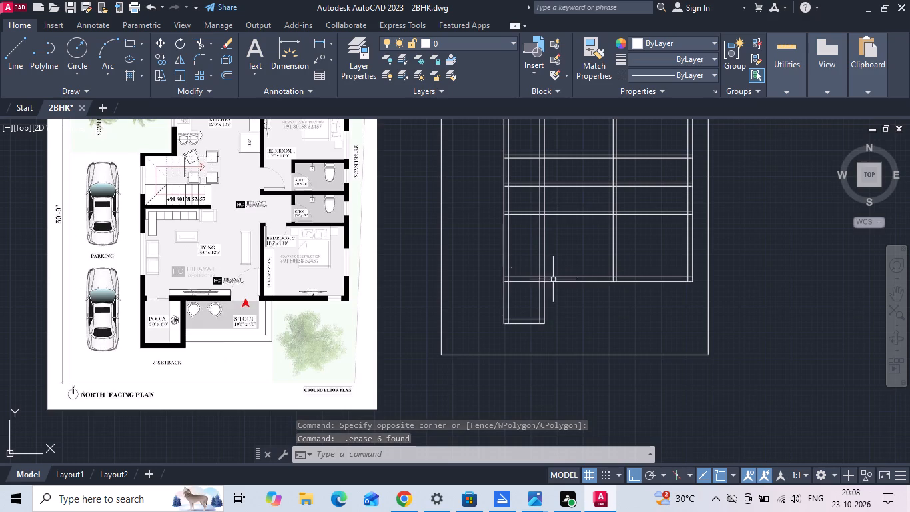
middle_click_drag(534, 269, 567, 342)
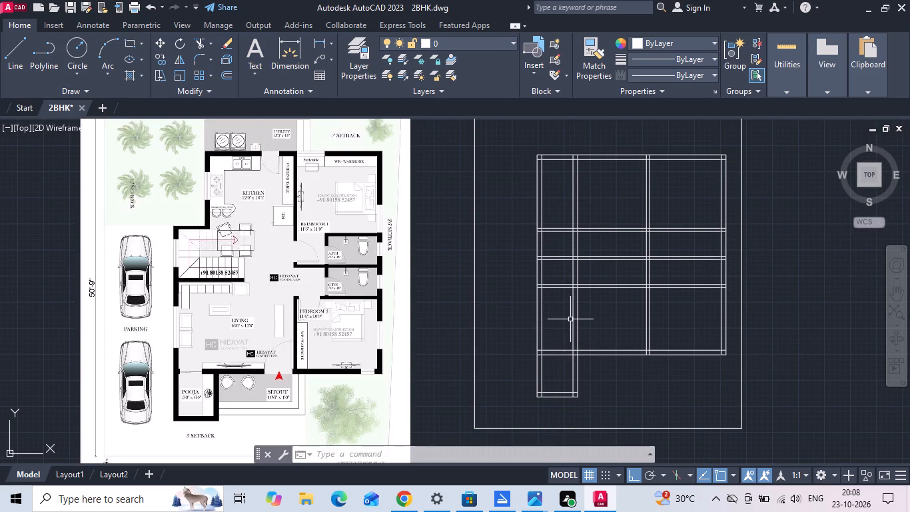
type("TR")
key("space")
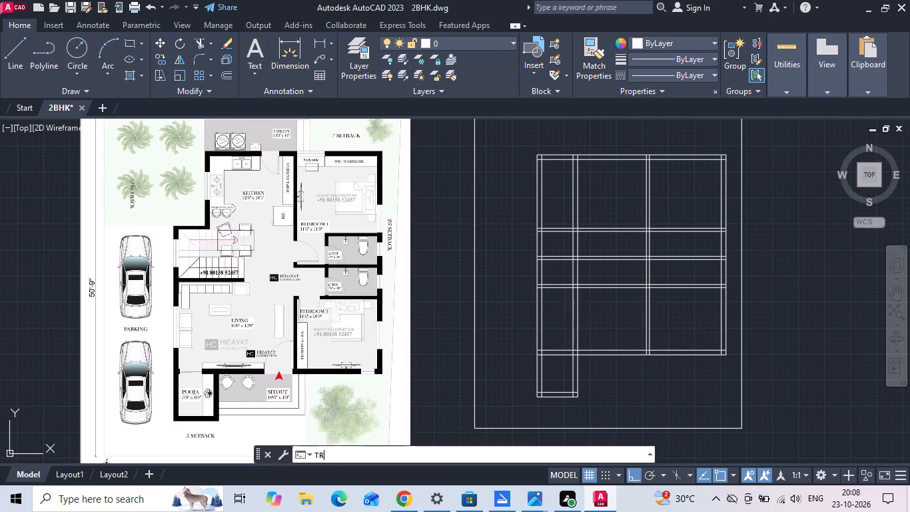
key("space")
left_click_drag(570, 319, 588, 316)
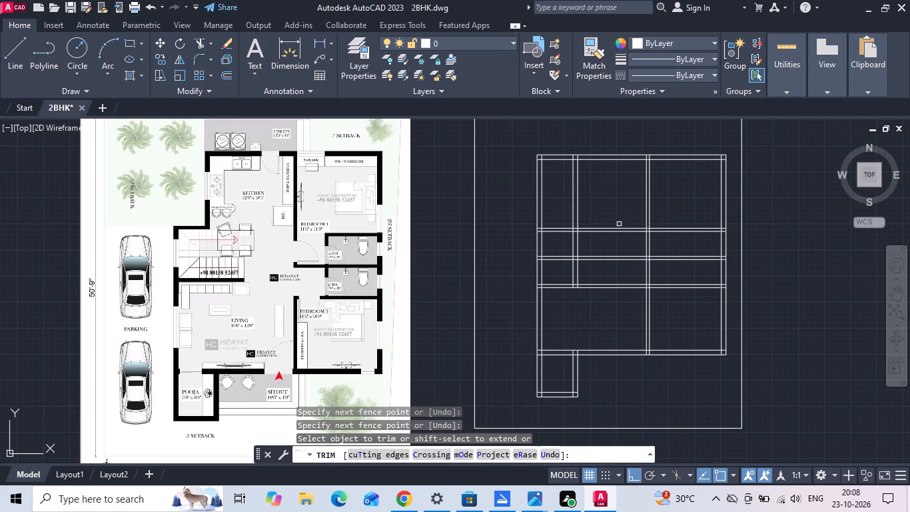
left_click(623, 205)
left_click(612, 303)
key("Escape")
left_click_drag(608, 195, 594, 255)
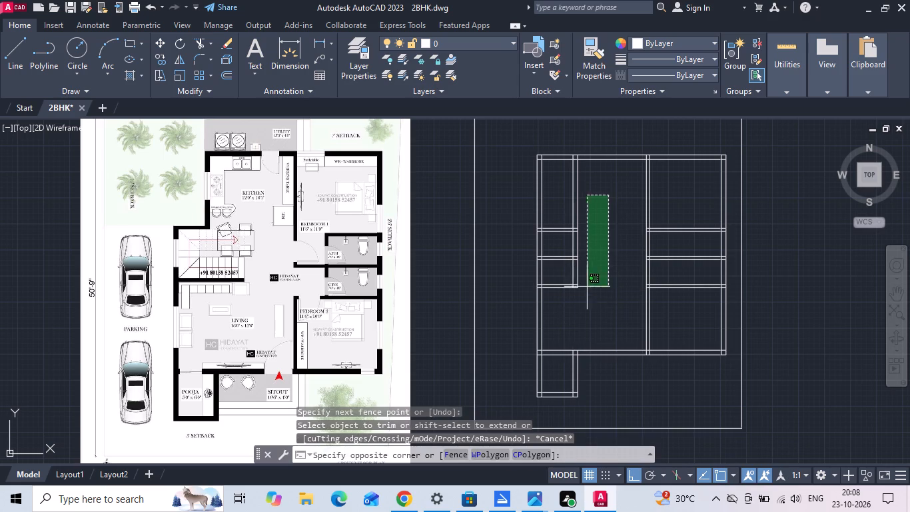
left_click(573, 319)
key("Delete")
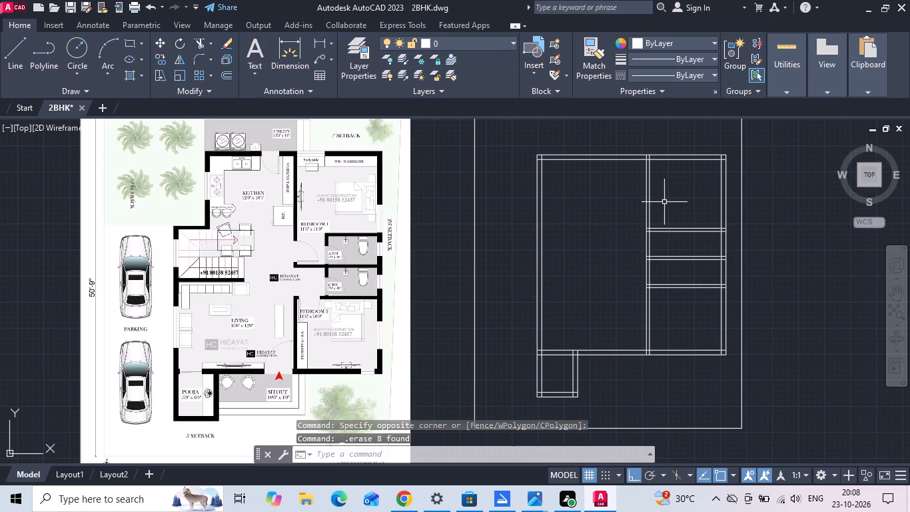
Offset the inner line of the right outer wall 7' to the left for the toilets' width.
scroll(301, 173, "up", 2)
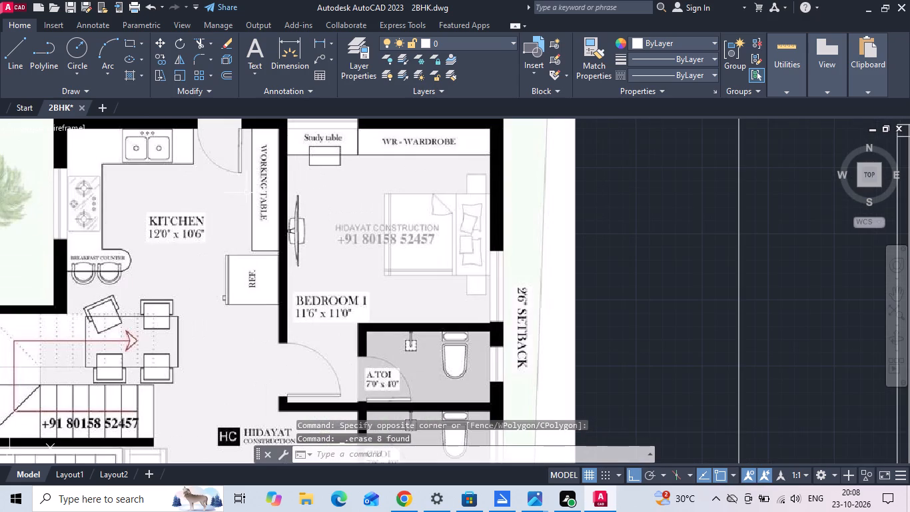
type("O 7'")
key("Return")
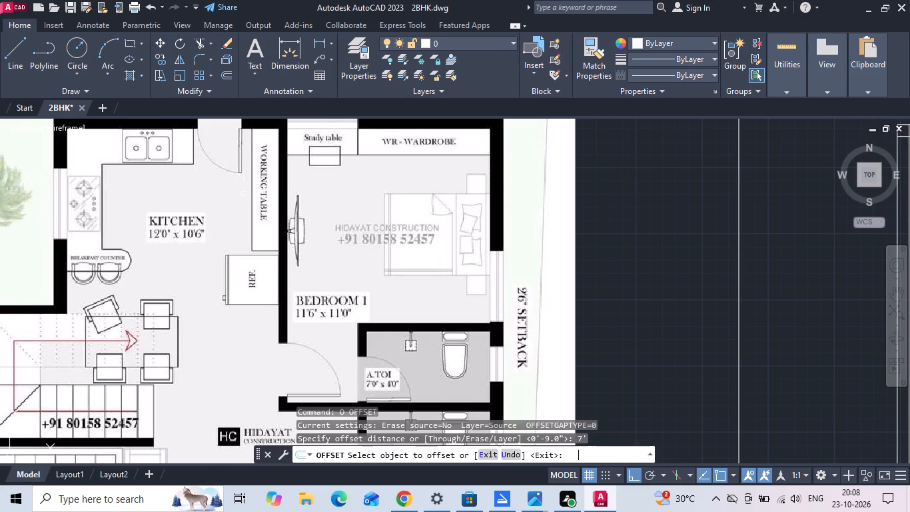
scroll(243, 194, "down", 1)
middle_click_drag(478, 279, 316, 251)
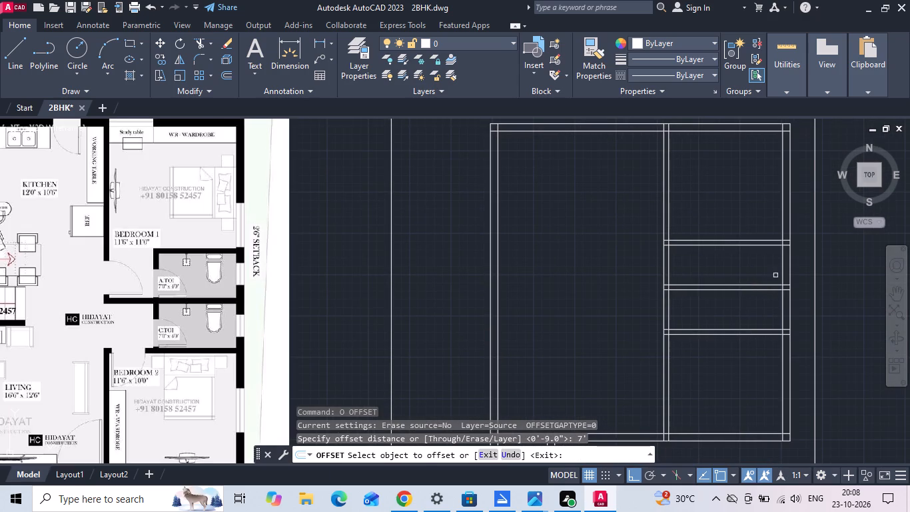
left_click_drag(783, 258, 775, 262)
left_click(685, 279)
scroll(740, 257, "up", 1)
middle_click_drag(720, 266, 676, 252)
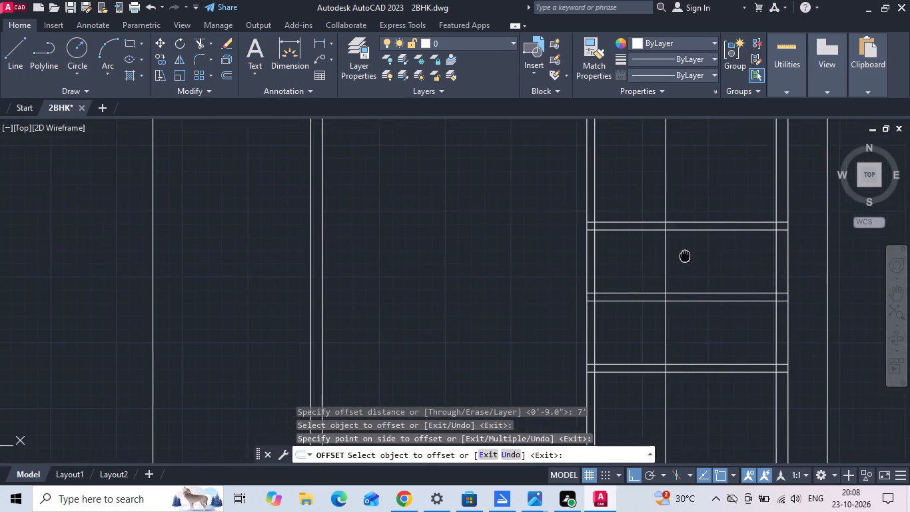
middle_click_drag(676, 252, 670, 249)
key("Escape")
Offset the toilets' left vertical line 6" to the left to form their partition wall.
type("O 6")
key("space")
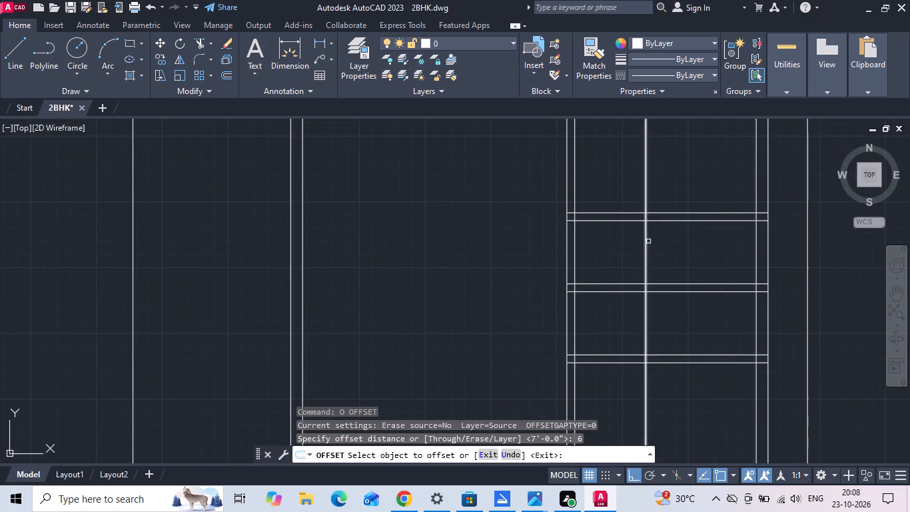
left_click(646, 241)
left_click(632, 251)
key("Escape")
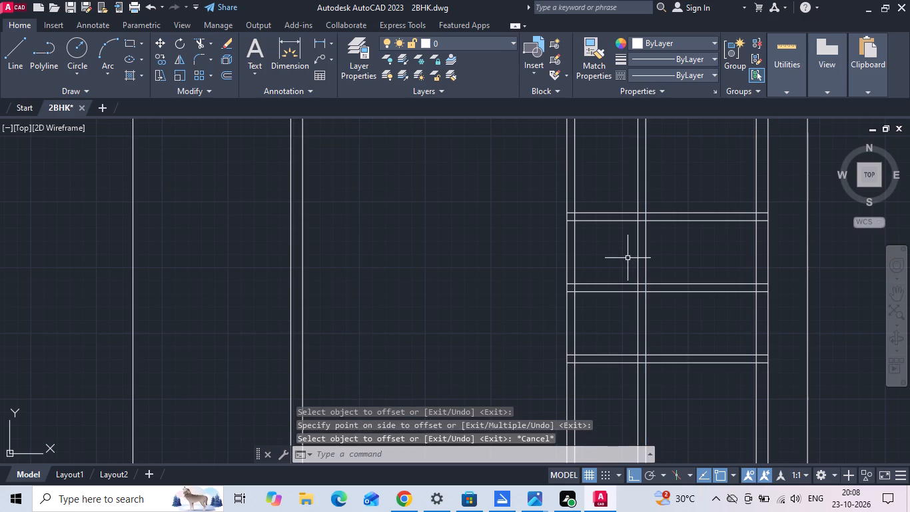
Trim the toilet partition's two vertical lines where they run up through Bedroom 1.
type("TR")
key("space")
left_click_drag(639, 177, 671, 159)
left_click(650, 181)
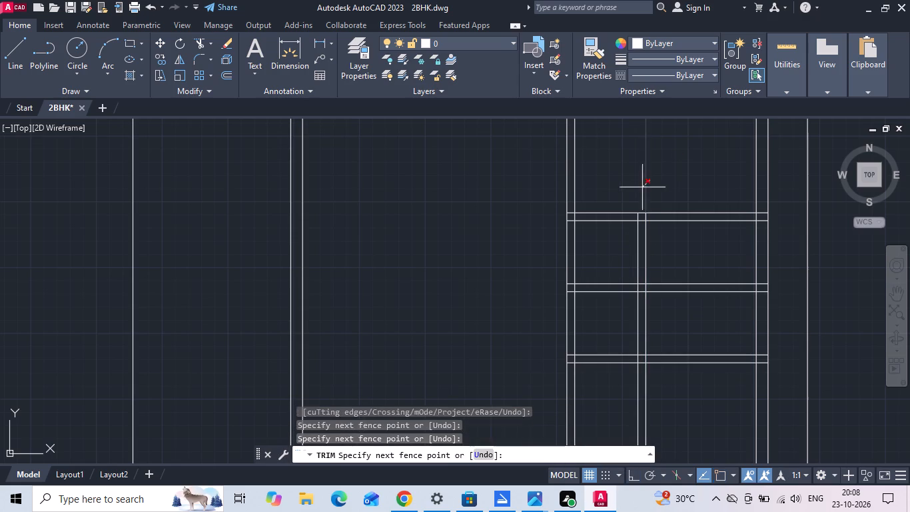
left_click(642, 189)
Trim the partition left of the attached toilet and the bedroom wall beside the common toilet to open the passages.
scroll(674, 190, "down", 2)
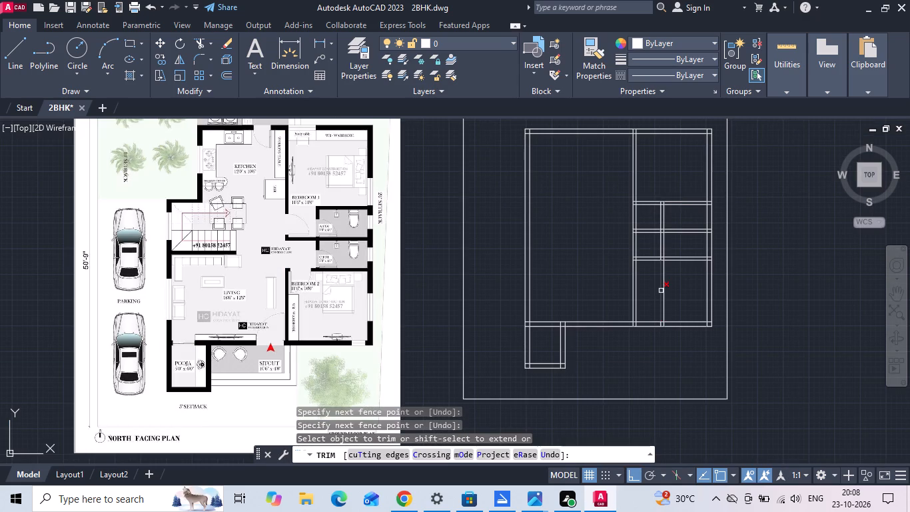
scroll(654, 244, "up", 1)
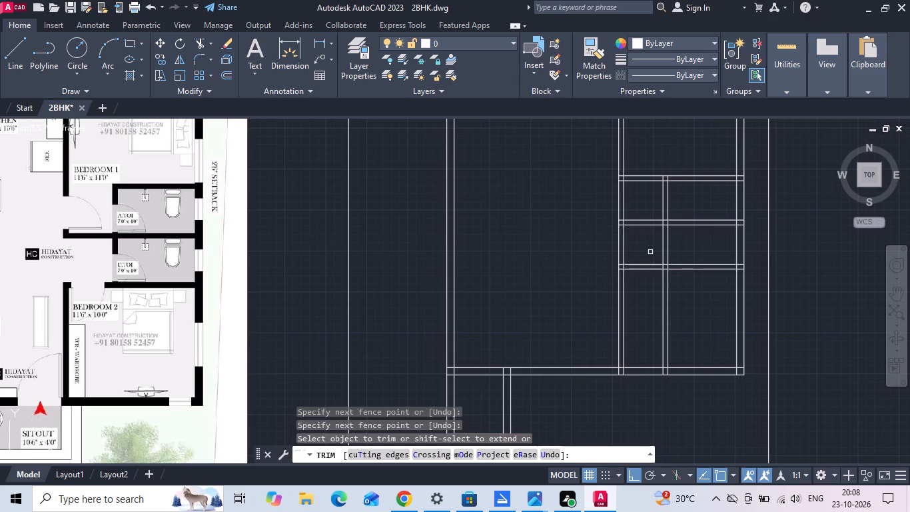
middle_click_drag(650, 253, 653, 277)
left_click(656, 219)
left_click(653, 170)
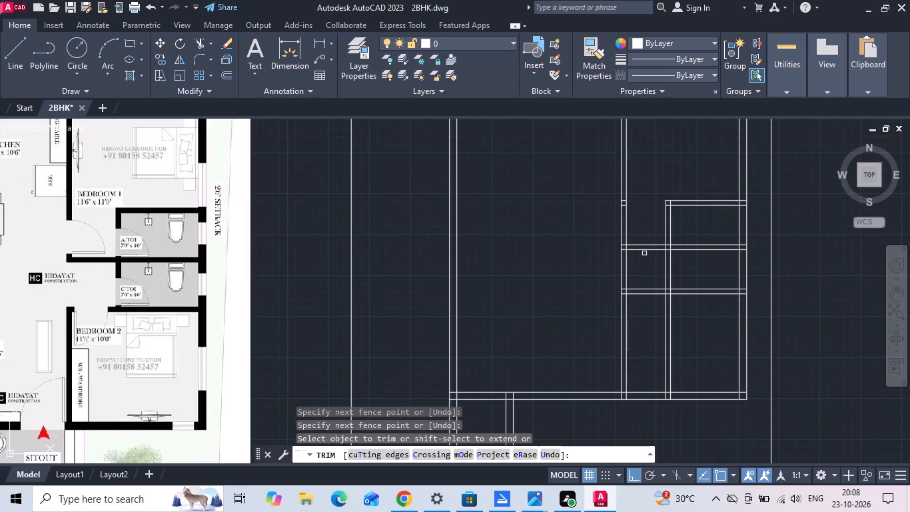
left_click_drag(643, 277, 630, 274)
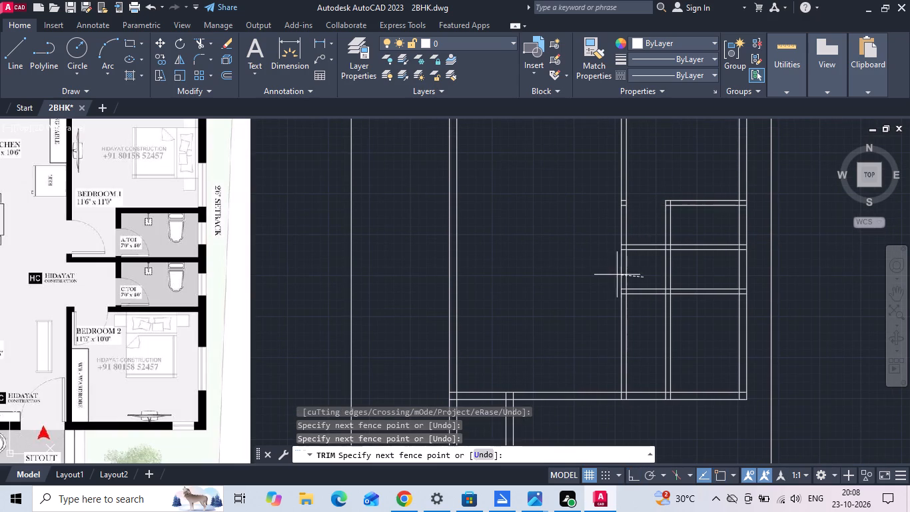
left_click(614, 275)
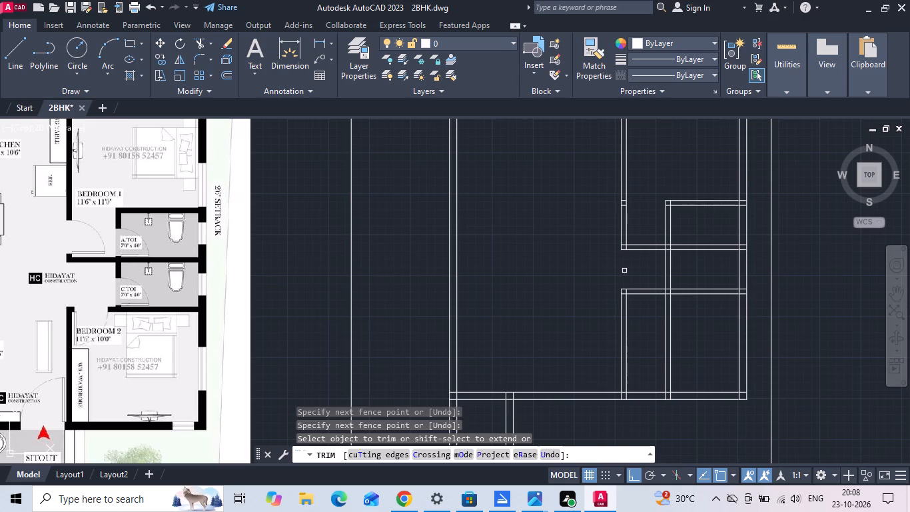
Trim the toilet partition lines running through Bedroom 2 and delete their leftover pieces in the bottom wall.
left_click_drag(649, 351, 678, 357)
key("Escape")
left_click_drag(659, 374, 670, 391)
left_click(696, 417)
key("Delete")
Trim the overlapping wall lines inside the bottom outer wall, from Bedroom 2's outer corner across to the opposite outer wall.
middle_click_drag(660, 379, 653, 347)
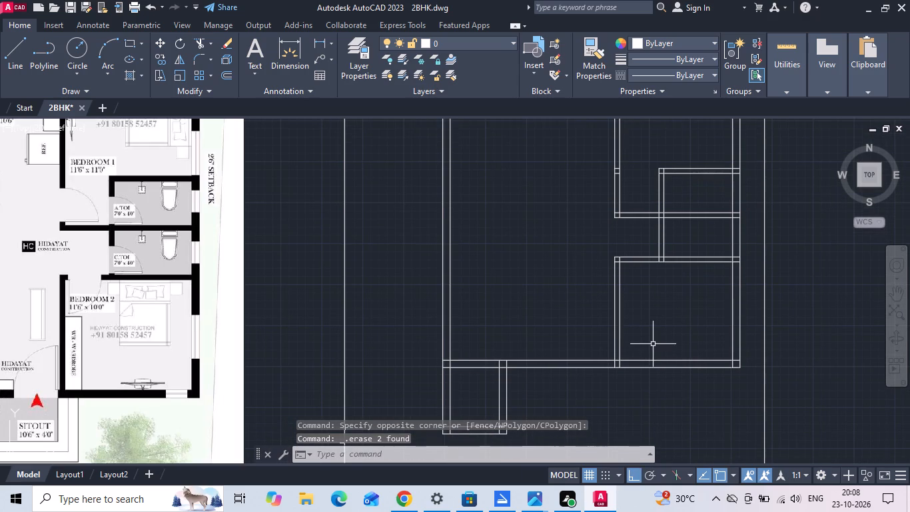
type("TR")
key("space")
key("space")
scroll(730, 364, "up", 2)
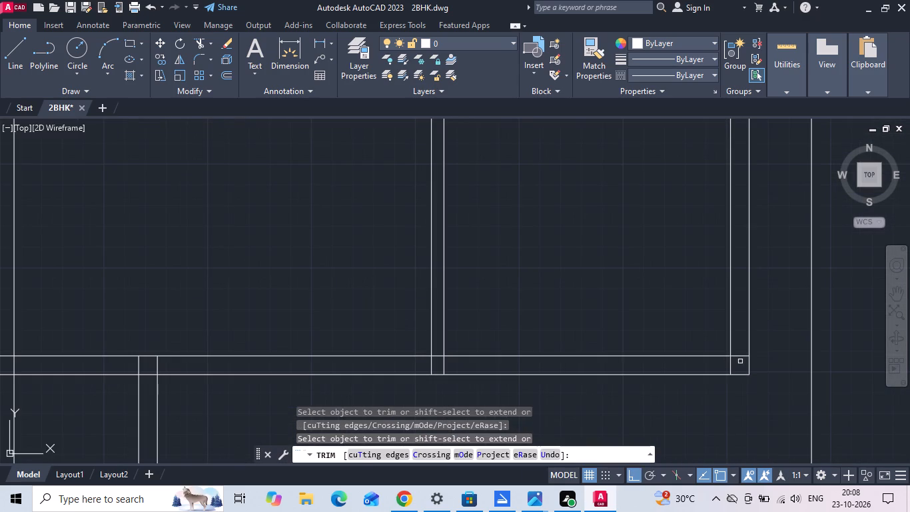
left_click(741, 352)
left_click(726, 366)
middle_click_drag(607, 356, 861, 252)
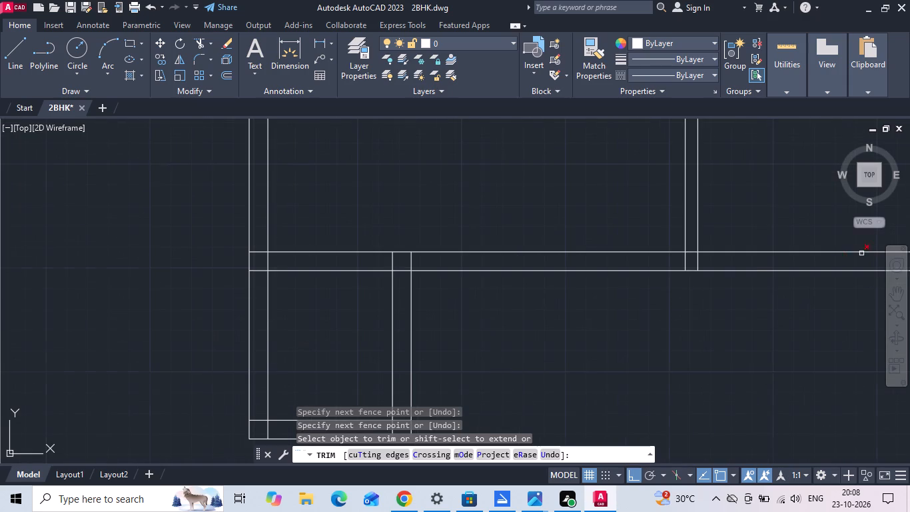
scroll(707, 257, "up", 2)
left_click(670, 245)
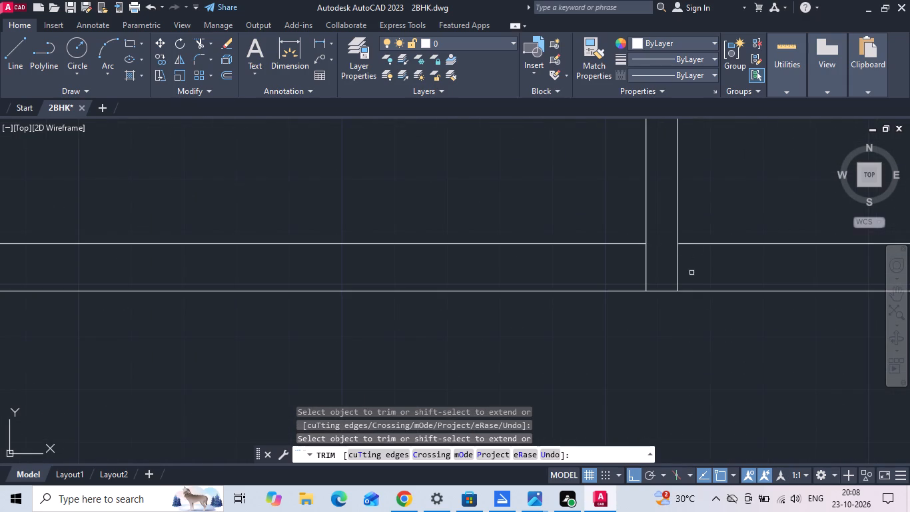
left_click(695, 278)
scroll(559, 247, "down", 2)
scroll(180, 257, "up", 1)
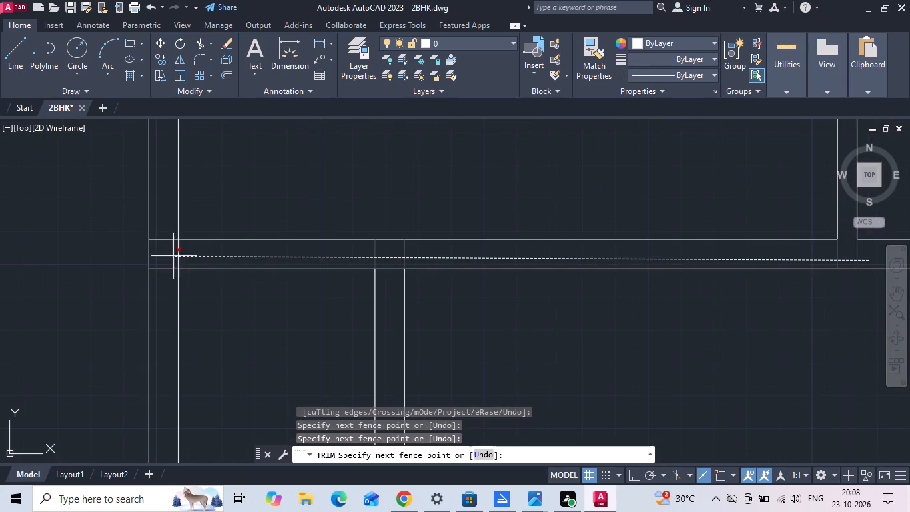
left_click(157, 253)
Trim the crossing wall lines at the corners of the small pooja room to leave clean wall junctions.
left_click(163, 228)
scroll(159, 251, "down", 1)
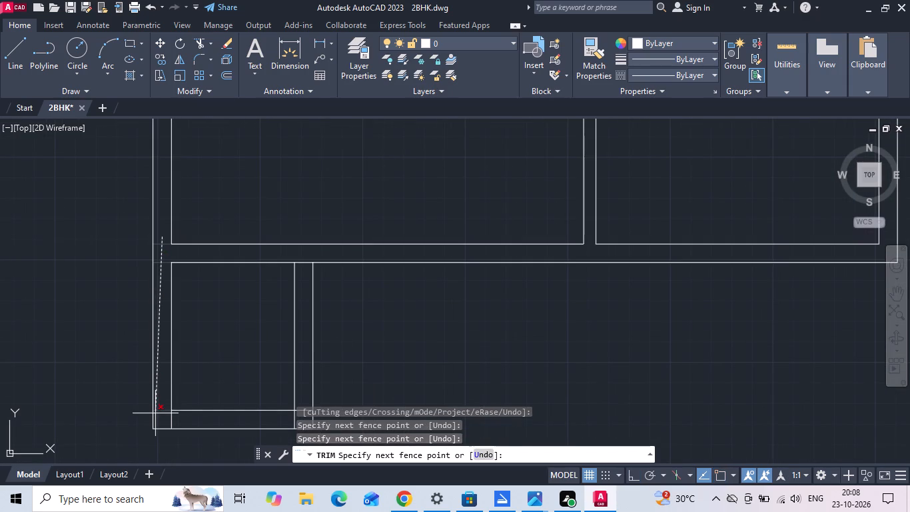
left_click(156, 418)
middle_click_drag(157, 417, 191, 303)
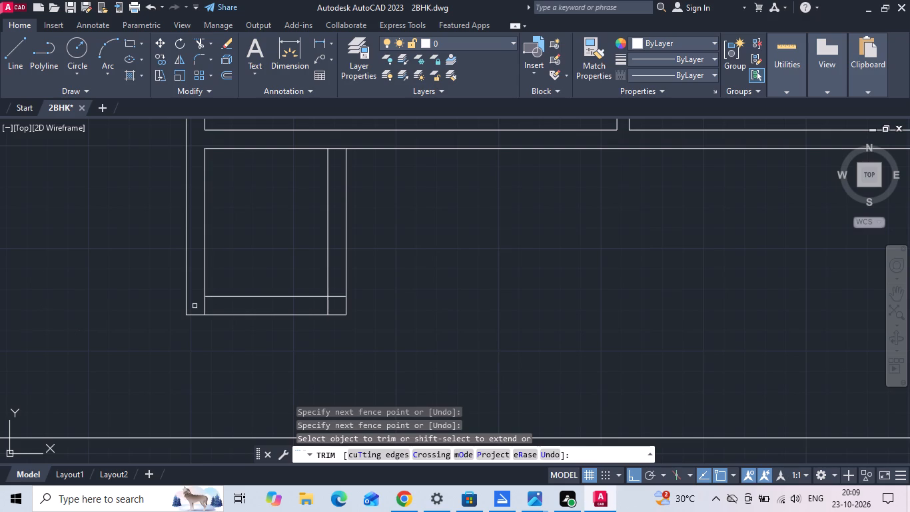
left_click(193, 307)
left_click(328, 307)
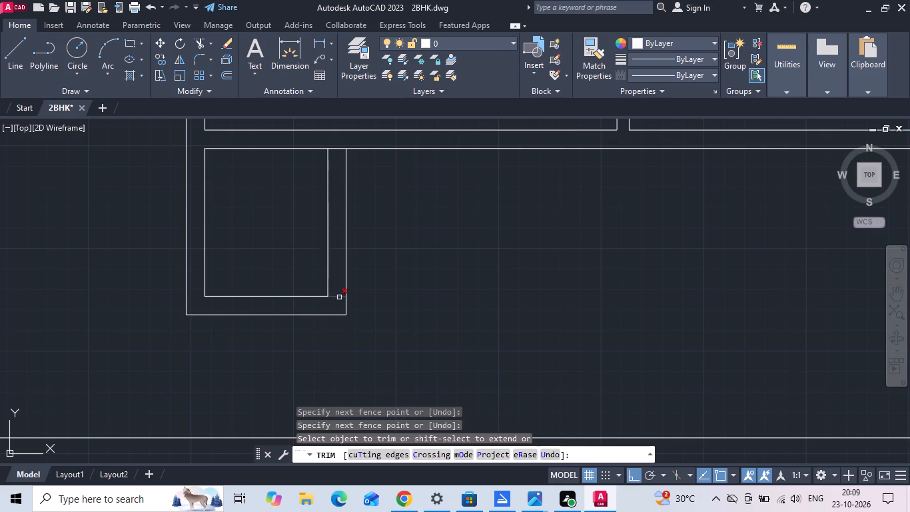
left_click(340, 301)
left_click(338, 142)
Trim the overlapping lines in the wall between Bedroom 2 and the common toilet, including its corner and outer-wall junctions.
scroll(406, 291, "down", 1)
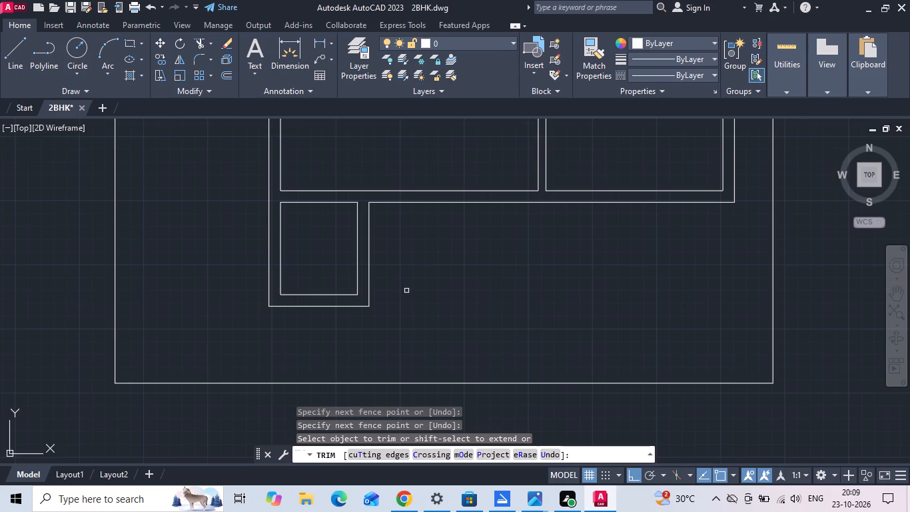
scroll(489, 299, "down", 1)
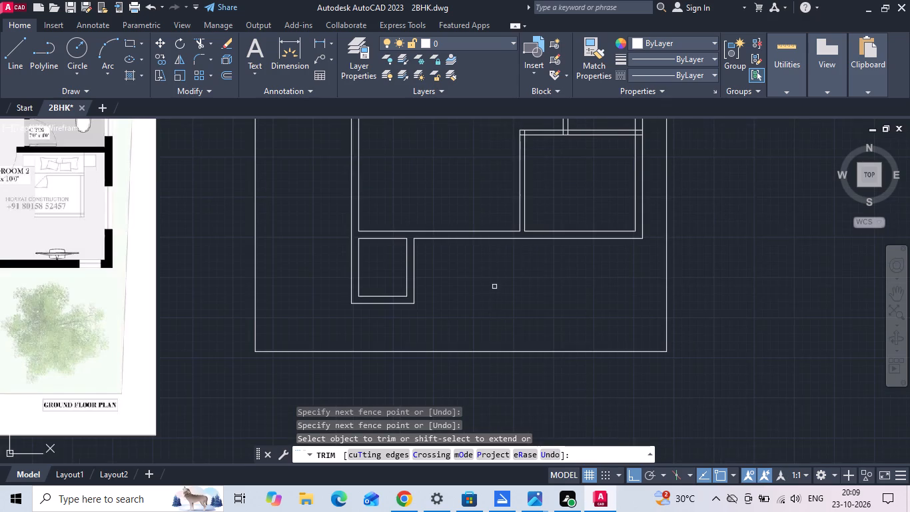
middle_click_drag(494, 285, 497, 336)
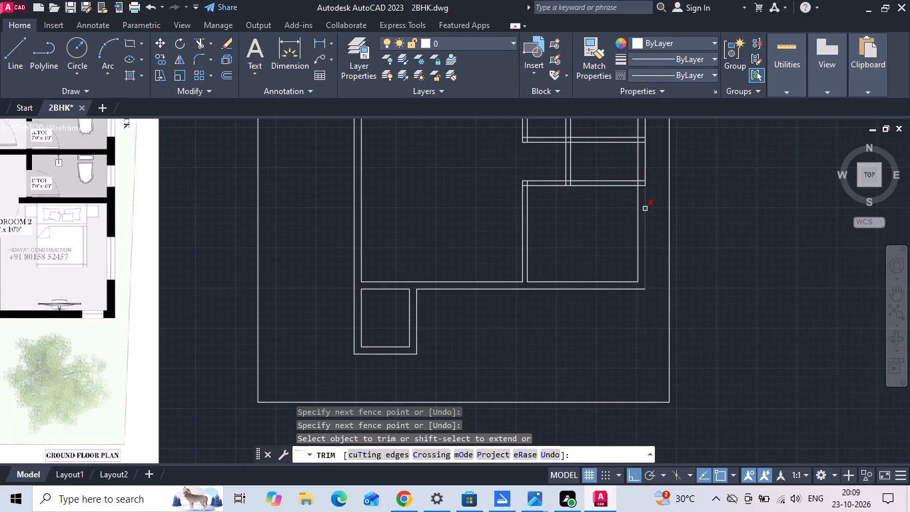
scroll(640, 179, "up", 2)
left_click_drag(640, 178, 642, 205)
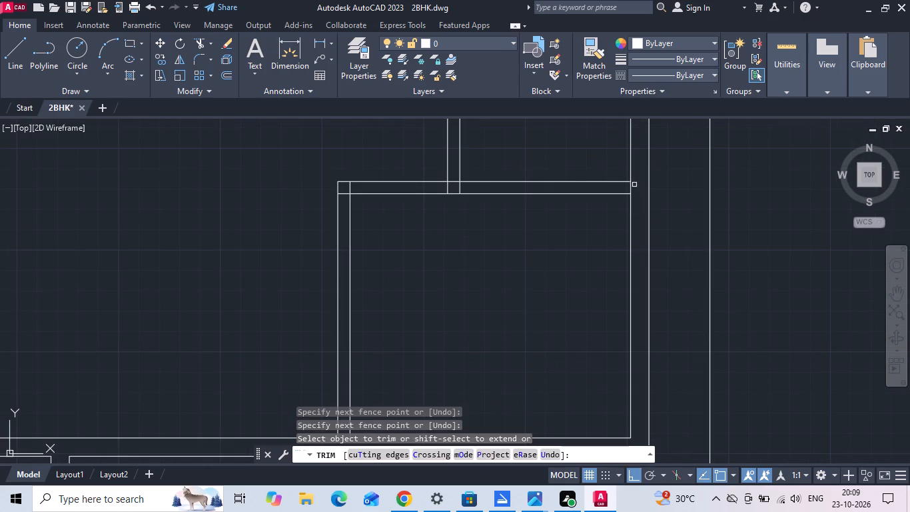
left_click(634, 185)
scroll(432, 189, "up", 2)
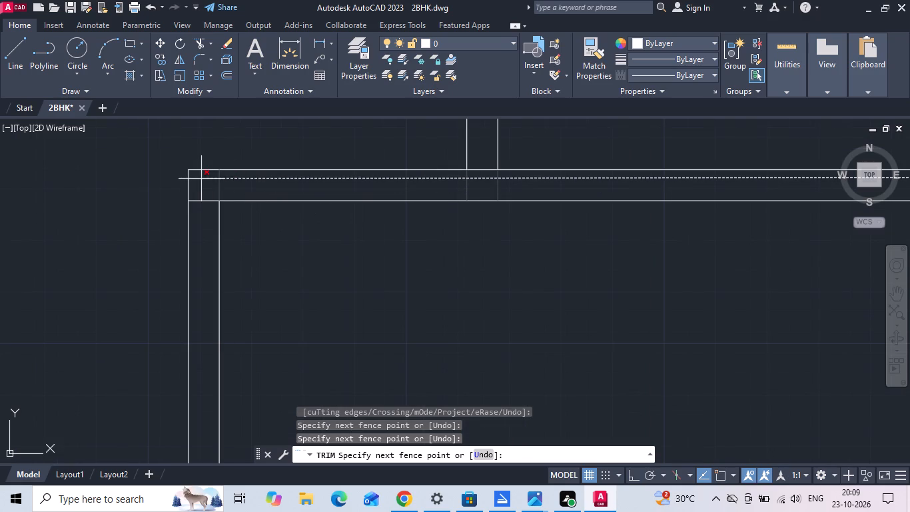
left_click(209, 178)
left_click_drag(209, 189, 195, 225)
scroll(386, 335, "down", 2)
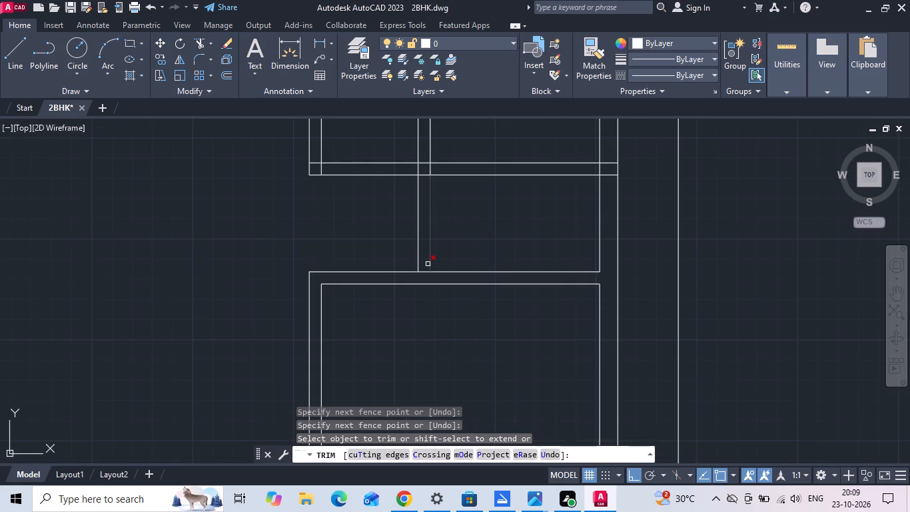
scroll(427, 267, "up", 1)
left_click(421, 275)
Trim the crossing lines in the wall between the attached and common toilets, from Bedroom 1's corner to the outer wall.
middle_click_drag(422, 206, 429, 316)
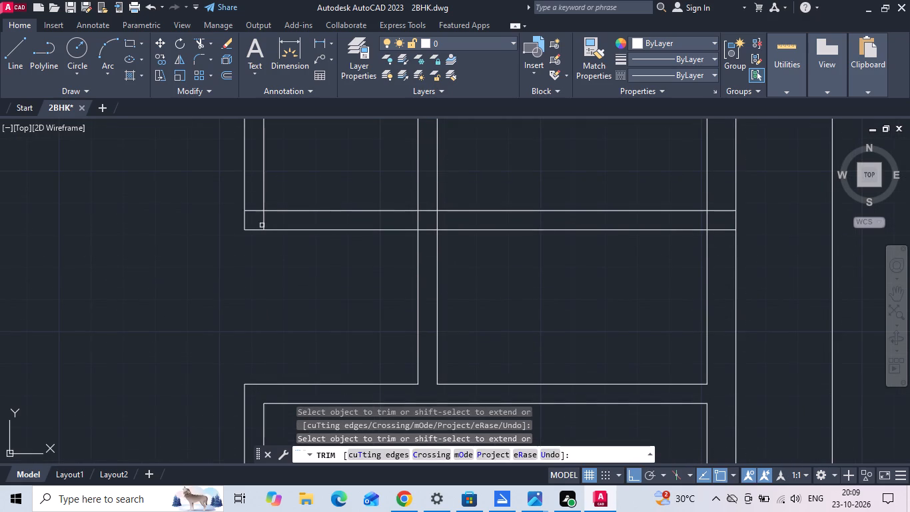
left_click(256, 213)
left_click(258, 207)
left_click(252, 213)
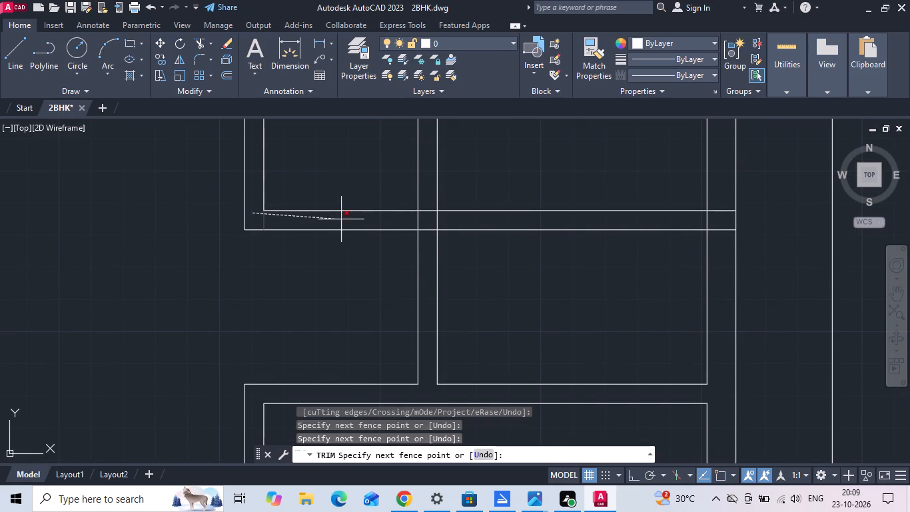
left_click(727, 221)
left_click_drag(727, 197, 719, 245)
left_click(427, 243)
left_click(434, 191)
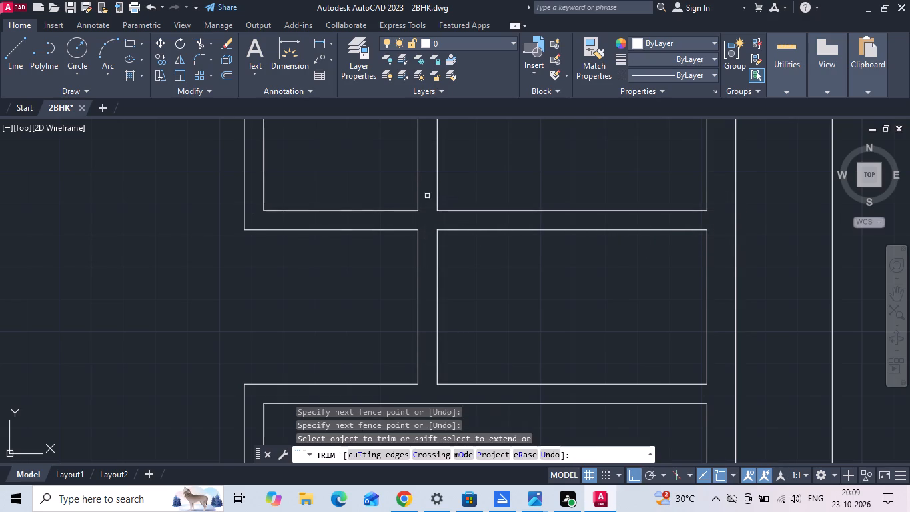
Trim the overlapping lines at both ends of the wall between Bedroom 1 and the attached toilet.
middle_click_drag(424, 215, 426, 398)
left_click(434, 229)
left_click(424, 249)
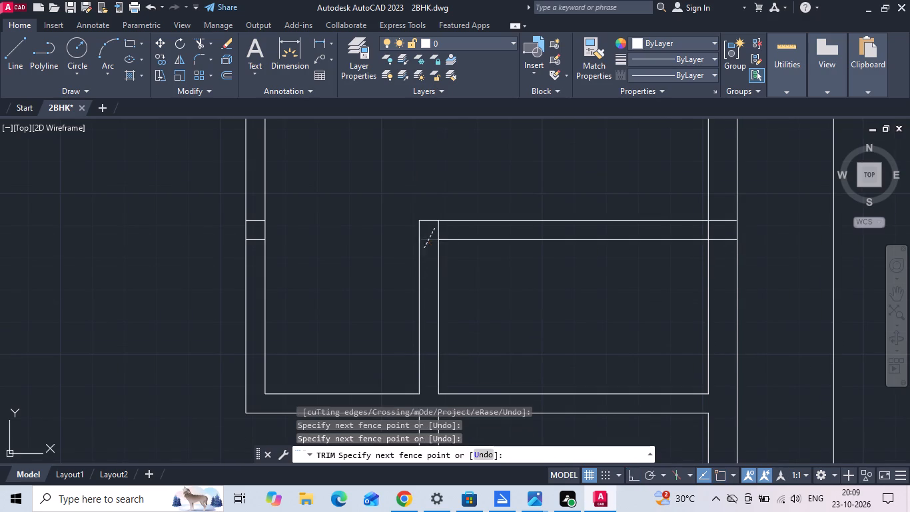
left_click(429, 237)
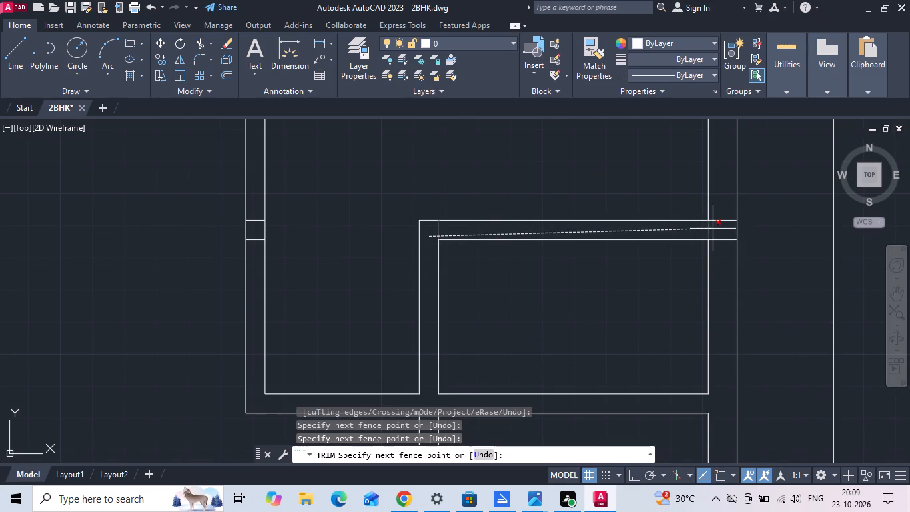
left_click(713, 229)
left_click(719, 216)
left_click(720, 247)
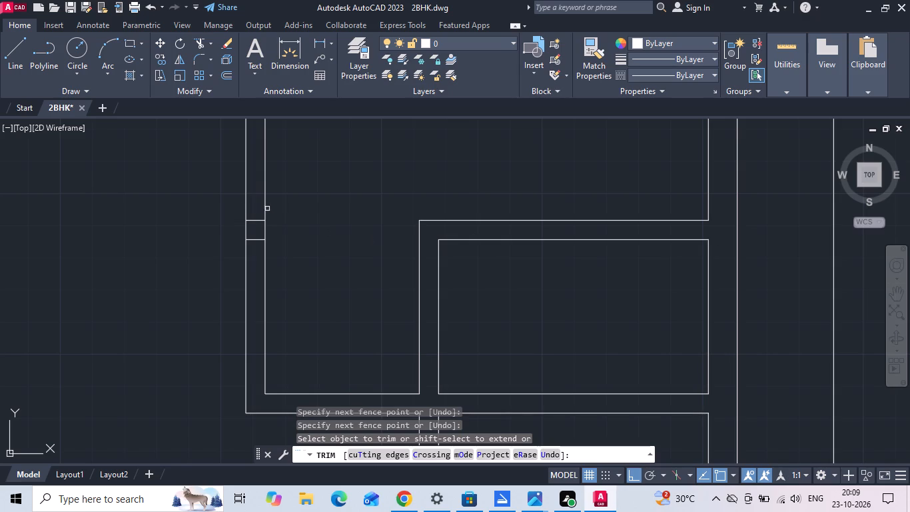
Trim the two leftover short lines crossing Bedroom 1's left partition wall.
left_click_drag(256, 211, 253, 220)
left_click_drag(252, 279, 252, 287)
Trim the overlapping lines along the top outer wall at the Bedroom 1 partition junction and both outer corners.
scroll(300, 359, "down", 3)
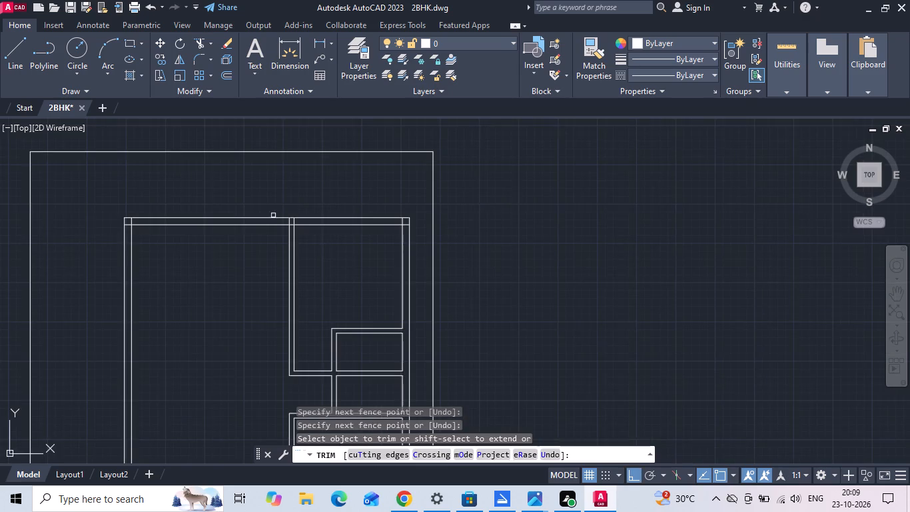
scroll(265, 209, "up", 3)
left_click_drag(336, 257, 452, 257)
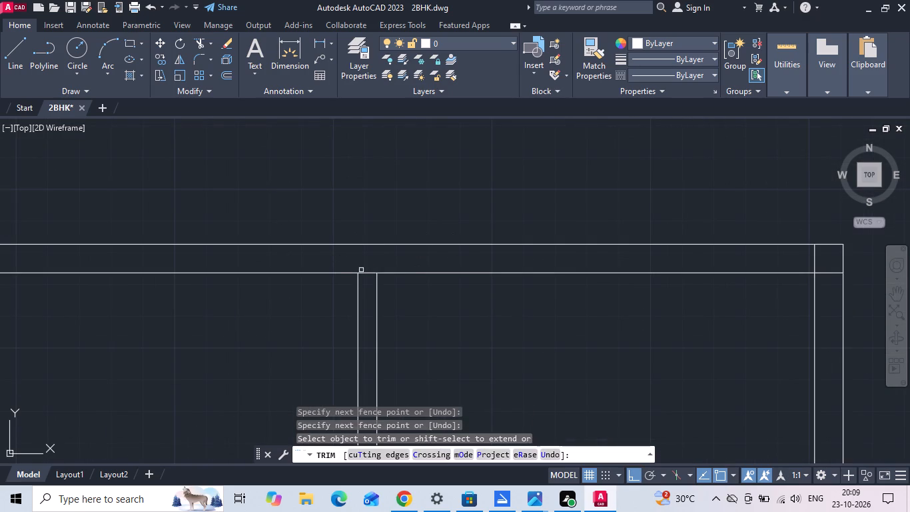
left_click(362, 271)
middle_click_drag(552, 330, 319, 272)
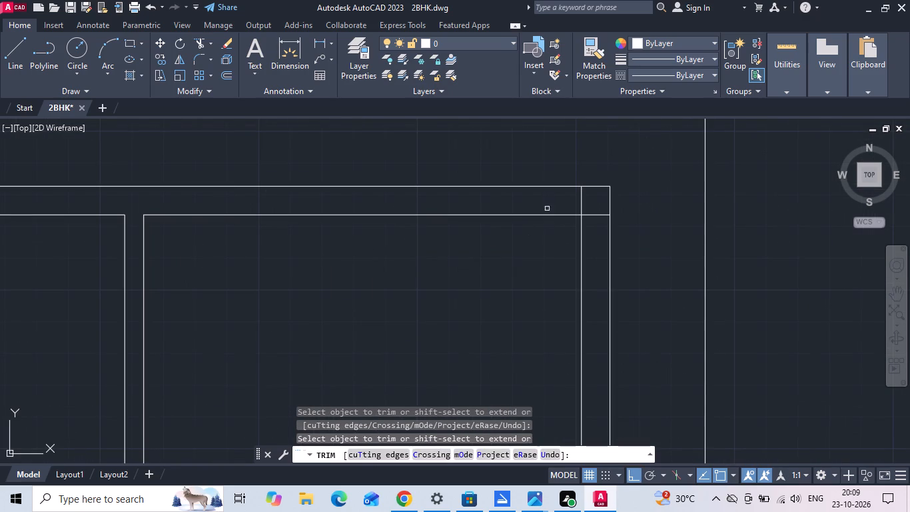
left_click_drag(554, 199, 598, 231)
scroll(641, 233, "down", 3)
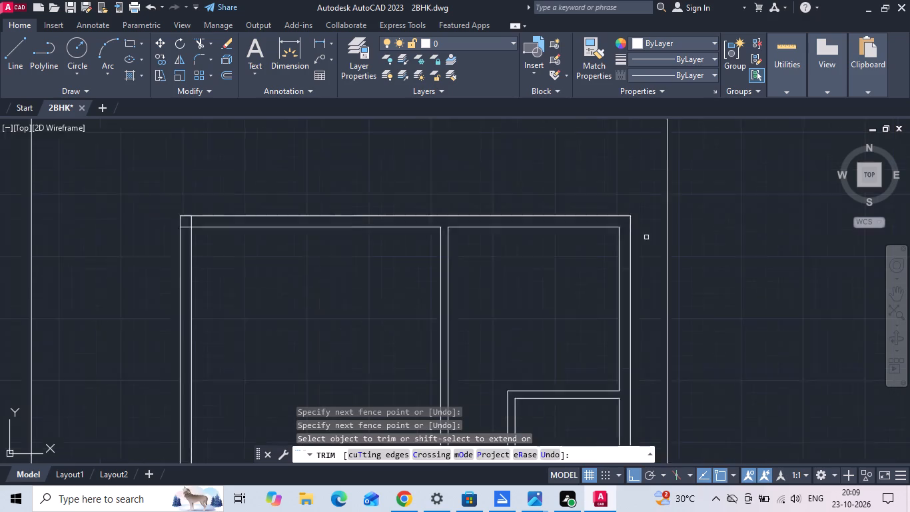
scroll(364, 235, "up", 5)
left_click_drag(318, 247, 398, 195)
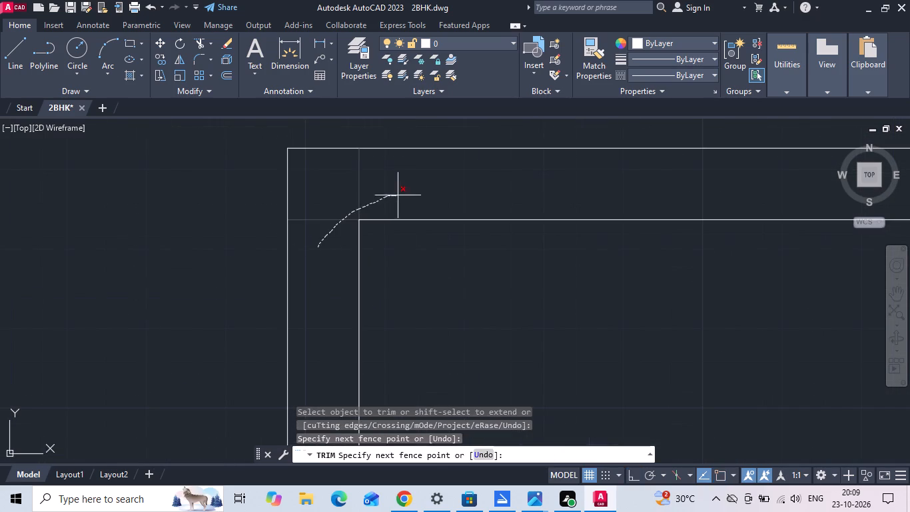
left_click_drag(398, 195, 402, 195)
scroll(356, 201, "down", 6)
middle_click_drag(435, 331, 429, 216)
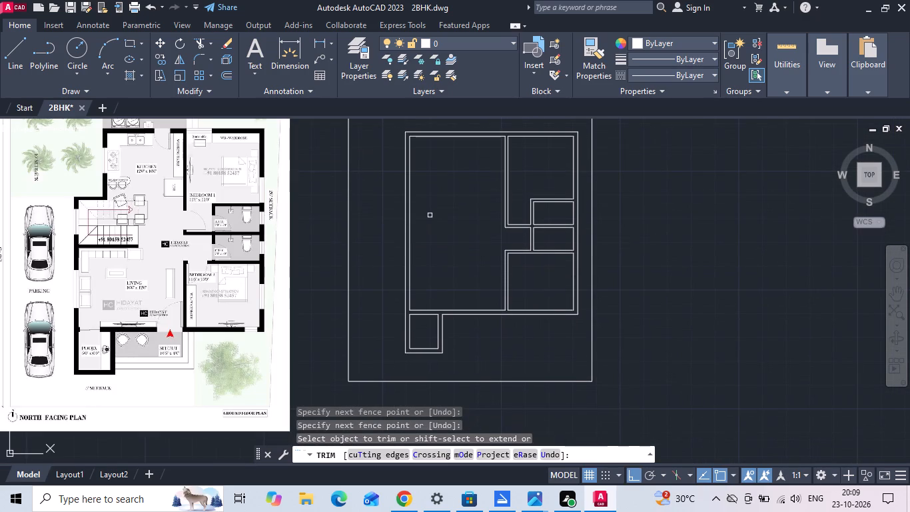
key("Escape")
Offset the left line of Bedroom 1's partition 12' to the left to set the kitchen width.
scroll(68, 121, "up", 1)
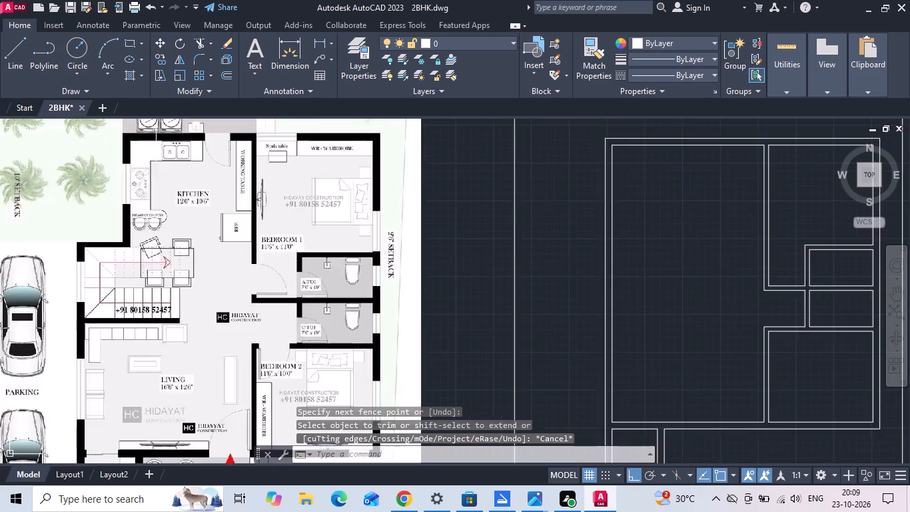
scroll(156, 149, "up", 1)
type("O 1")
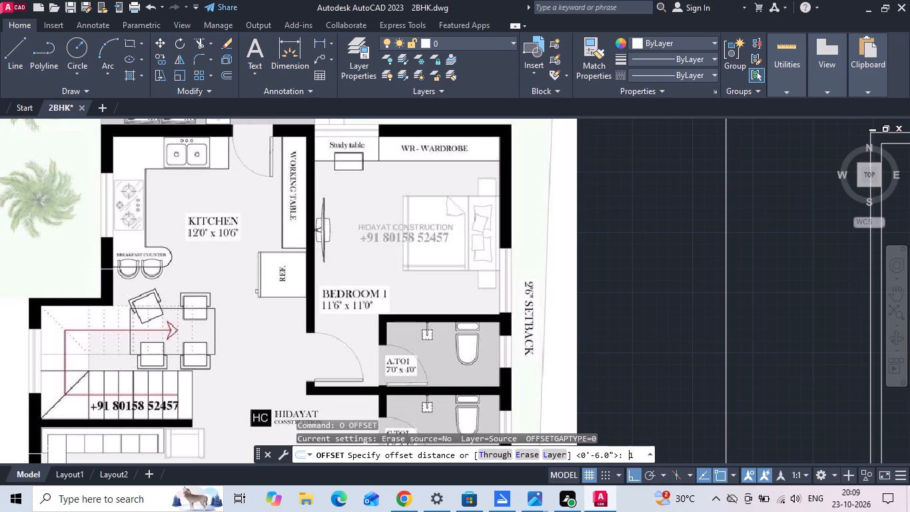
key("2")
key("apostrophe")
key("Return")
scroll(87, 276, "down", 2)
scroll(487, 278, "up", 1)
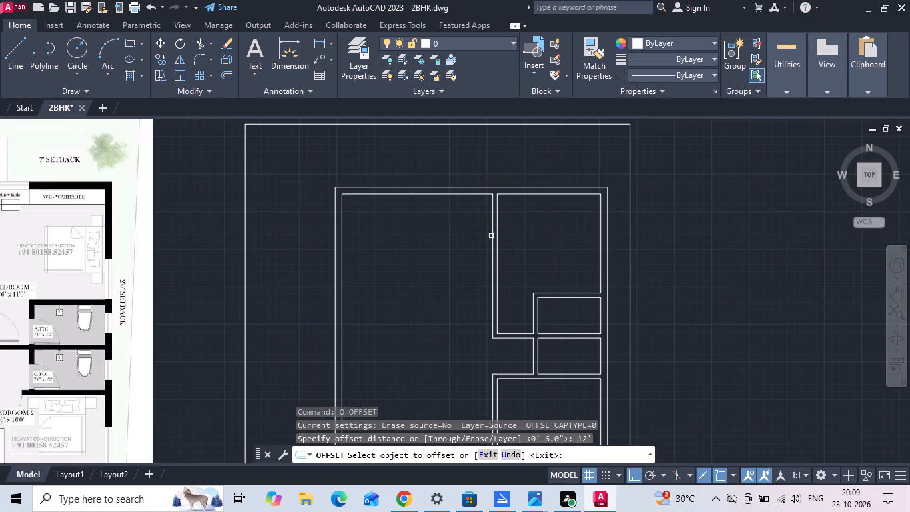
left_click_drag(494, 227, 486, 227)
left_click(449, 229)
key("Escape")
Offset the new kitchen line 9" to the left to form the kitchen's outer wall thickness.
type("O")
key("space")
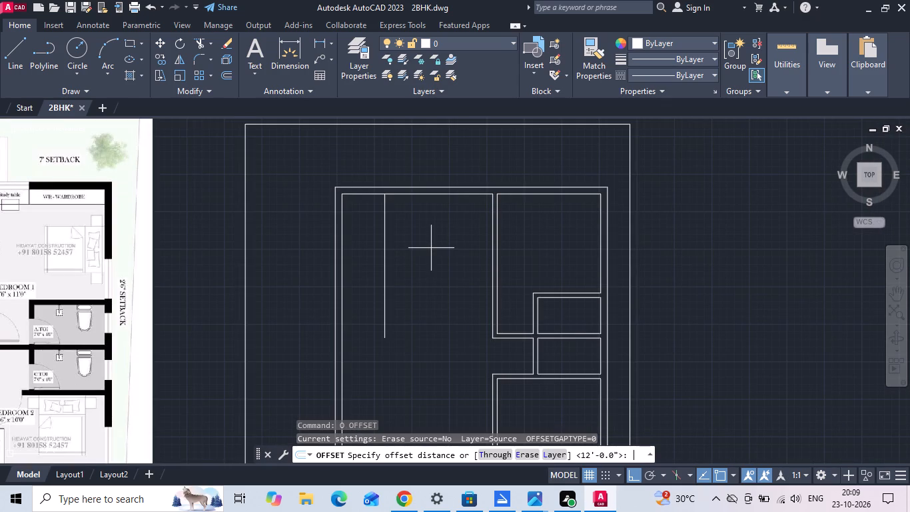
type("9")
key("space")
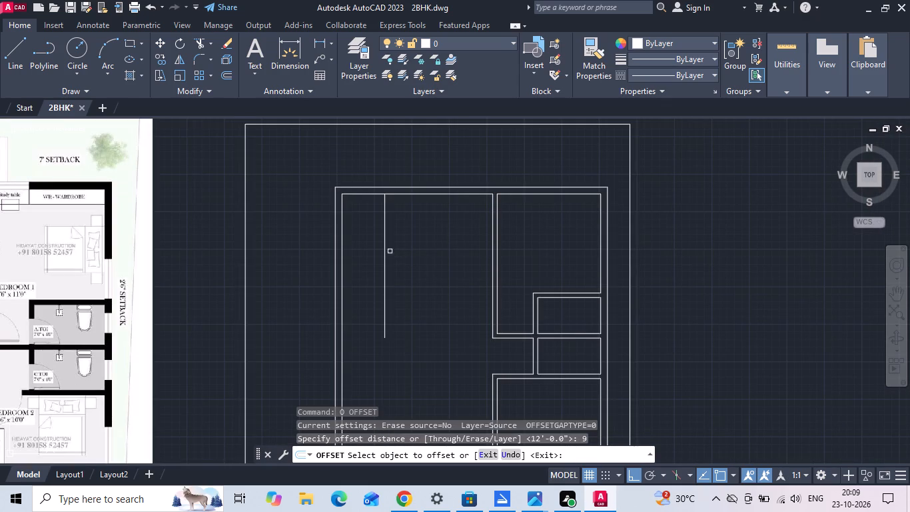
left_click_drag(385, 243, 378, 241)
left_click(344, 237)
key("Escape")
Extend the kitchen's outer left wall line up to the outer line of the top wall.
type("EX")
key("space")
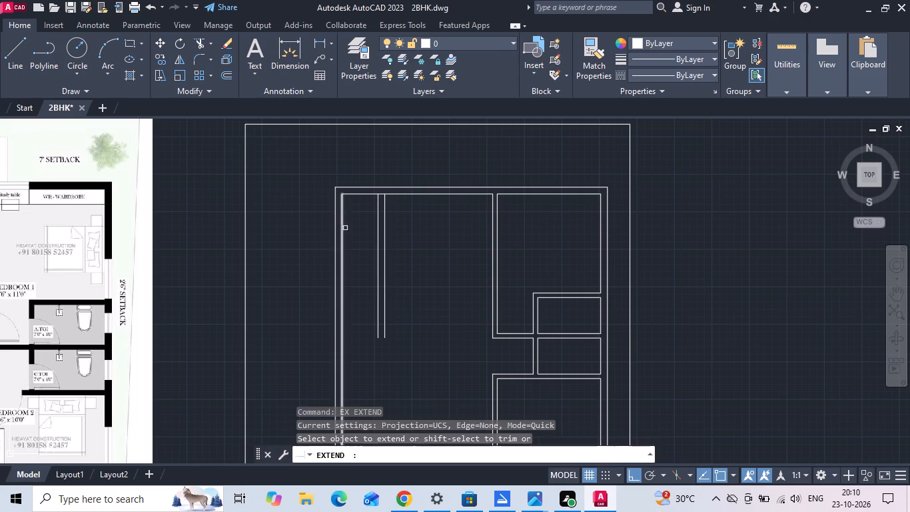
left_click(376, 219)
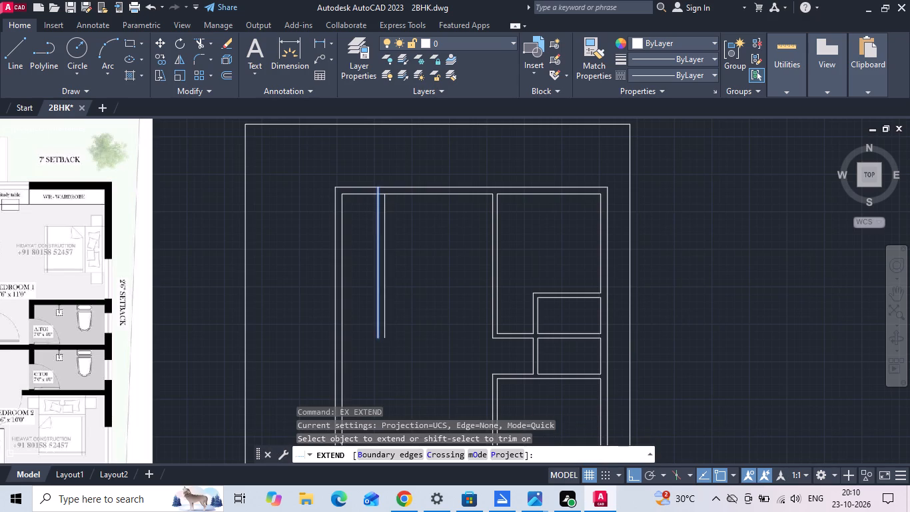
scroll(432, 224, "down", 1)
key("Escape")
Offset the kitchen's top inner wall line 10'6" downward to set the kitchen depth.
scroll(0, 252, "up", 2)
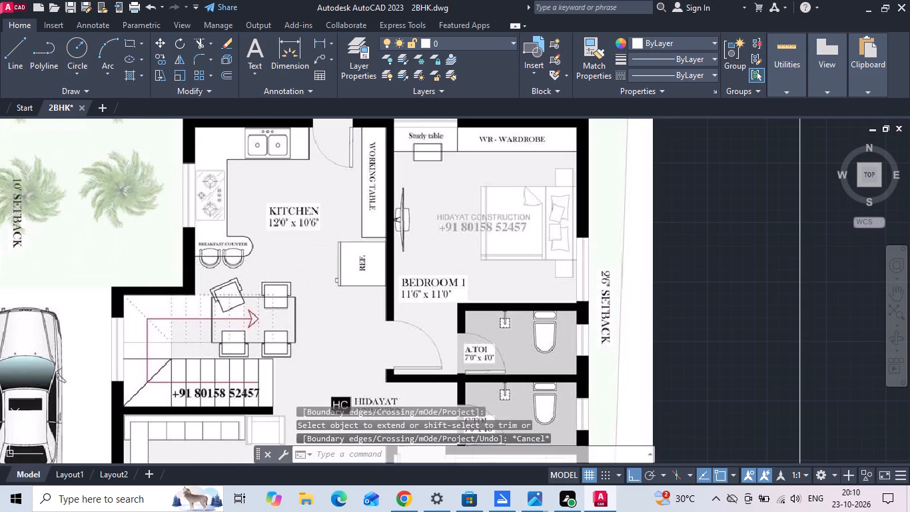
type("O 10'")
type("6")
key("space")
scroll(45, 303, "down", 1)
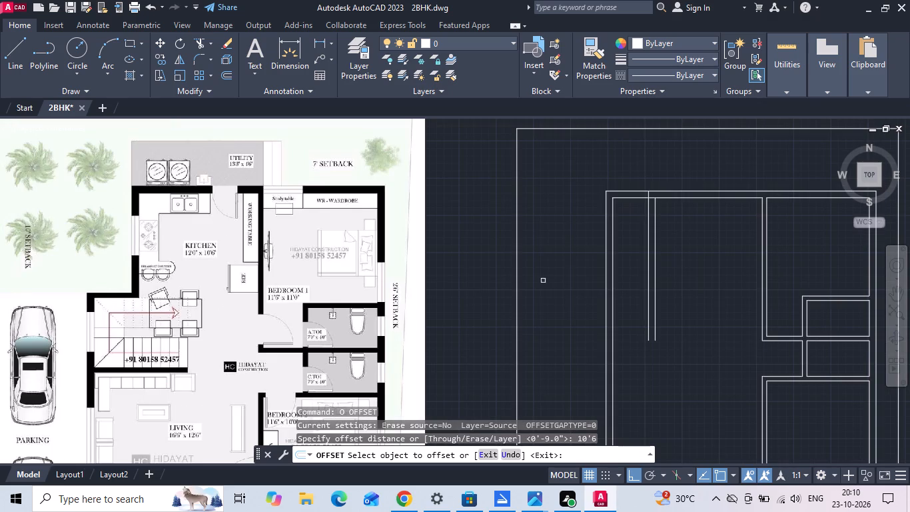
left_click(624, 198)
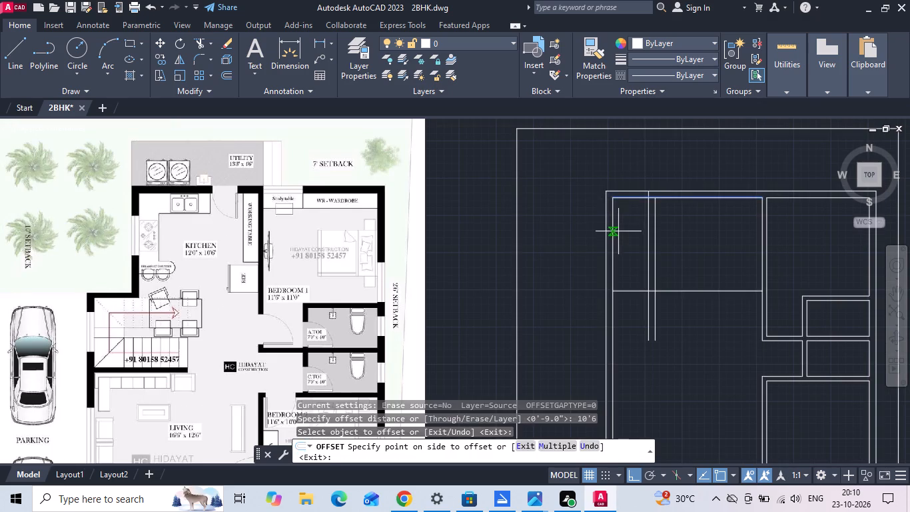
left_click(619, 243)
middle_click_drag(639, 273, 500, 267)
key("Escape")
Offset the new kitchen depth line 9" downward to give the wall its thickness.
type("O 9")
key("space")
left_click_drag(495, 285, 491, 299)
left_click(484, 320)
key("Escape")
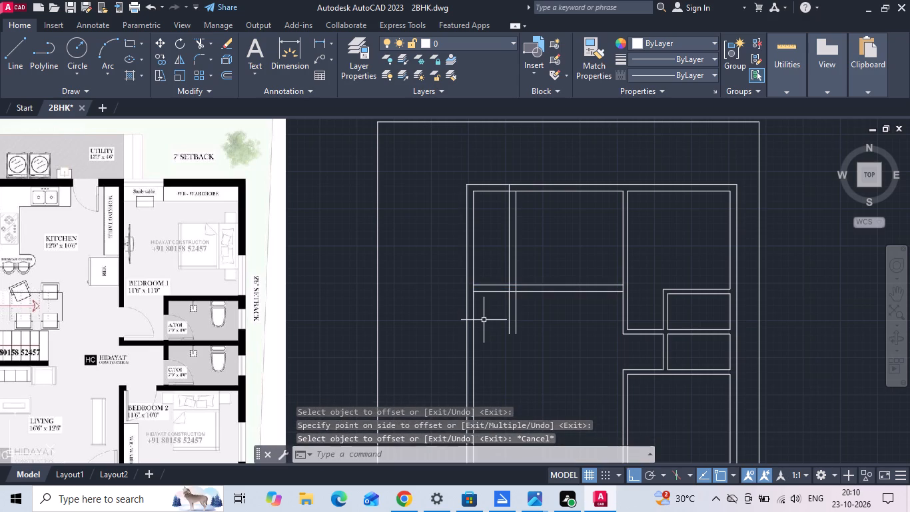
Extend the upper line of the new horizontal wall to the building's left outer wall line.
type("EX")
key("space")
left_click(485, 285)
key("Escape")
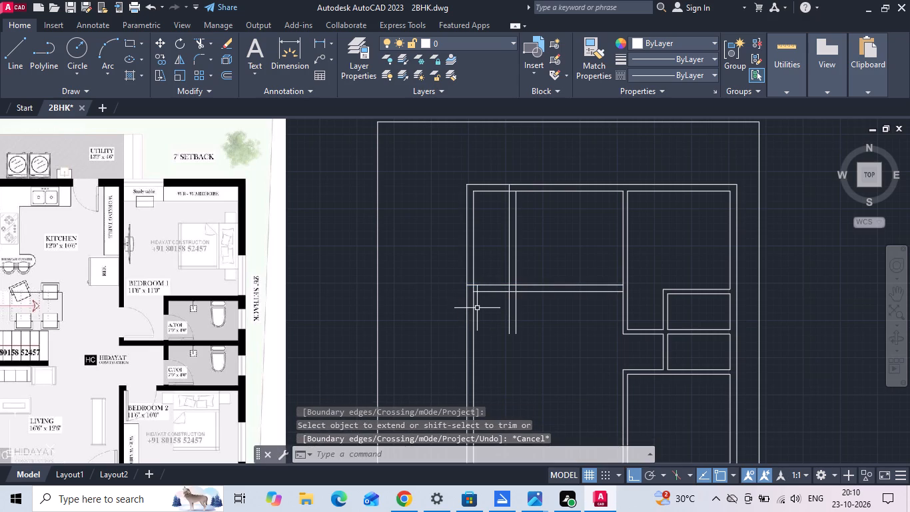
Trim away the old top-left building corner outside the kitchen and clean the kitchen's upper-left wall corner.
key("t")
key("r")
key("space")
left_click_drag(456, 279, 494, 167)
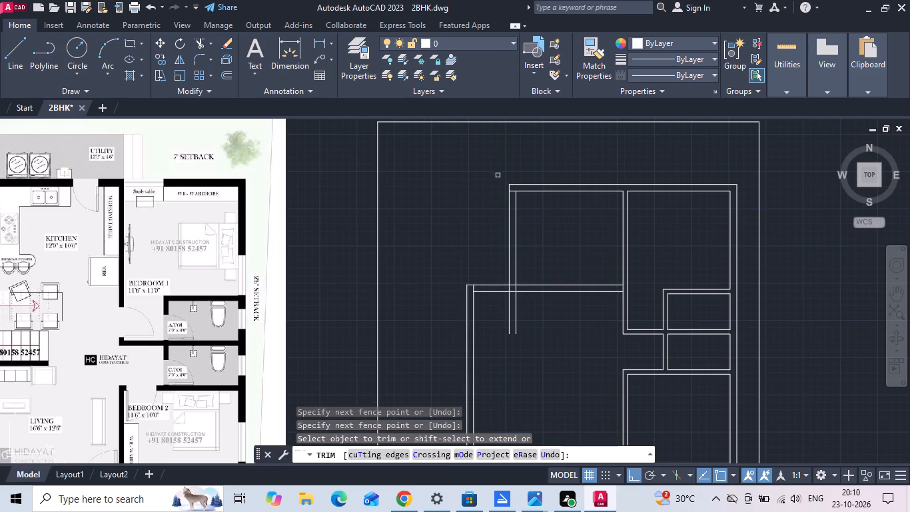
scroll(508, 182, "up", 1)
left_click(515, 197)
Trim the wall lines running past the kitchen's lower-left corner and the leftover crossings at both corners of the step.
middle_click_drag(563, 365, 548, 333)
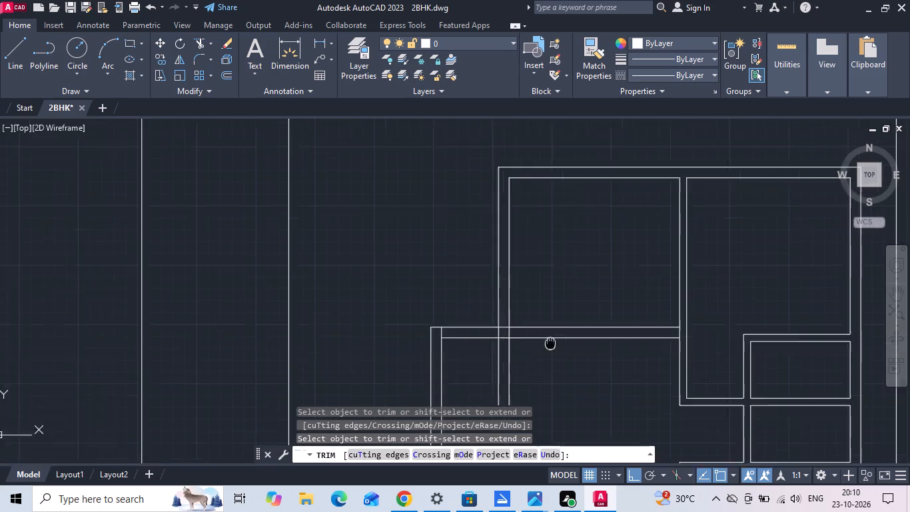
middle_click_drag(548, 333, 537, 301)
left_click_drag(535, 236, 522, 344)
left_click_drag(473, 337, 499, 309)
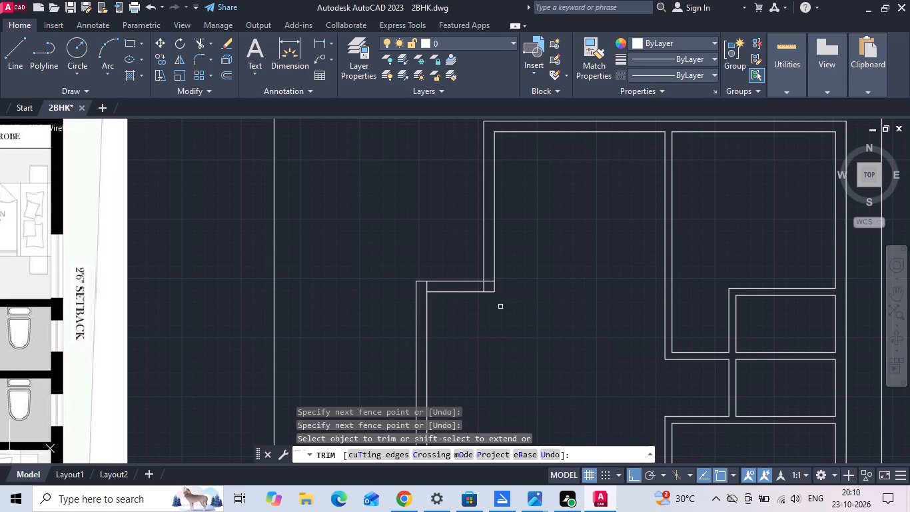
scroll(436, 294, "up", 2)
left_click(398, 278)
left_click(558, 279)
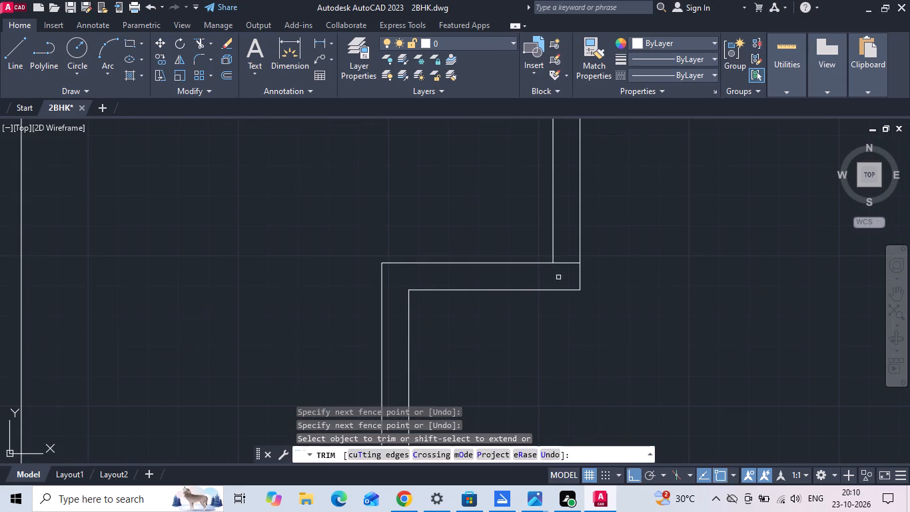
left_click(562, 267)
left_click(564, 248)
scroll(380, 188, "down", 2)
scroll(454, 221, "down", 1)
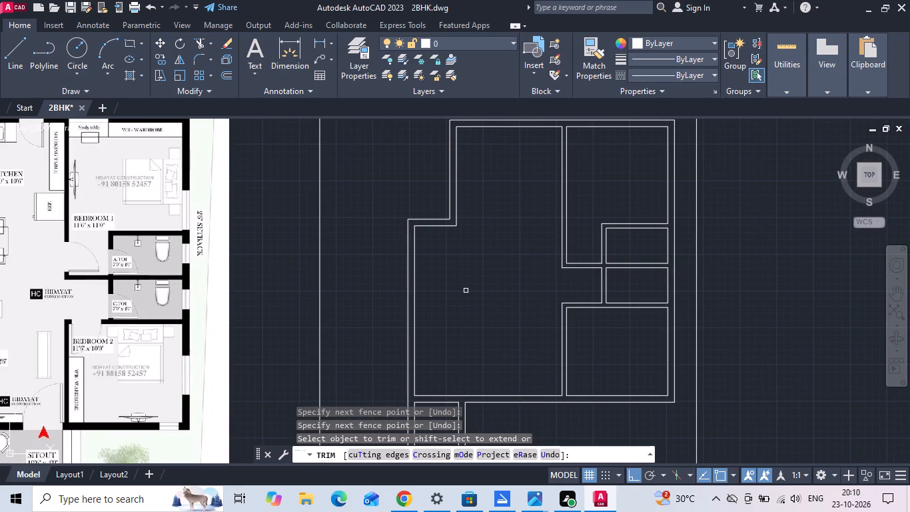
scroll(466, 291, "down", 1)
middle_click_drag(480, 298, 498, 313)
middle_click_drag(499, 313, 500, 293)
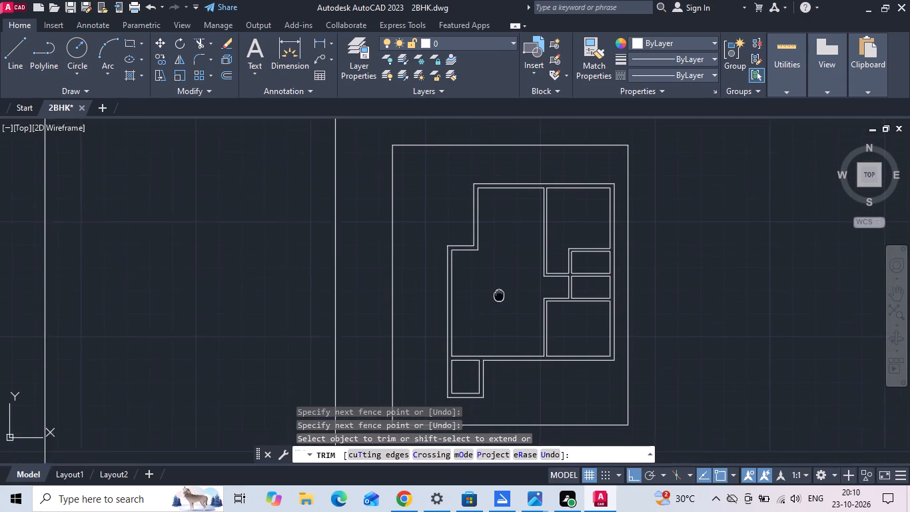
middle_click_drag(500, 293, 500, 291)
key("Escape")
Offset the living room's bottom inner wall line 12'6" upward to set the room depth.
scroll(101, 355, "up", 1)
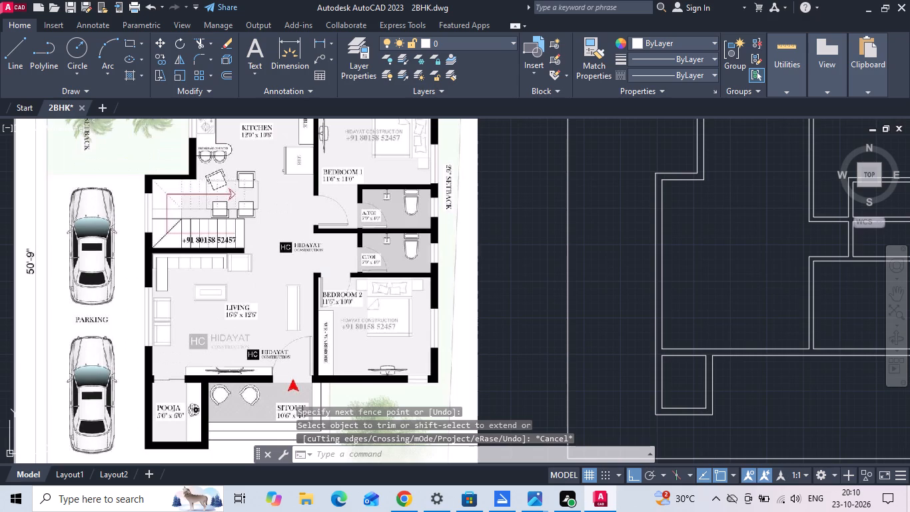
type("O 12'6")
key("space")
scroll(102, 344, "down", 1)
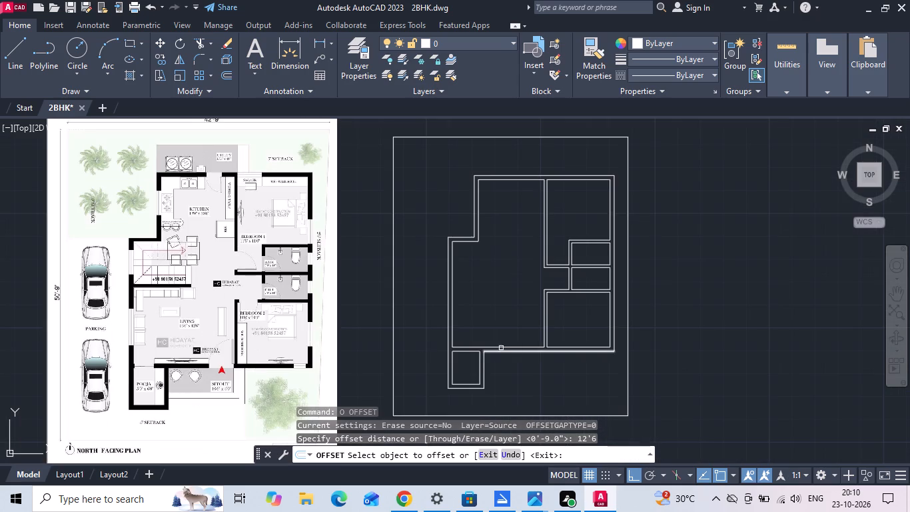
left_click(474, 347)
left_click(471, 323)
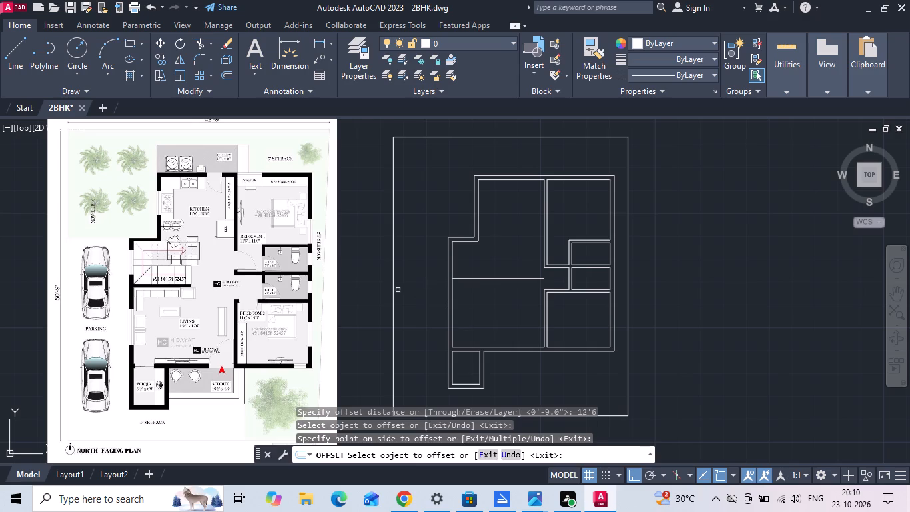
key("Escape")
Offset the living room's new top line 6" upward to form the partition below the staircase.
type("O")
key("space")
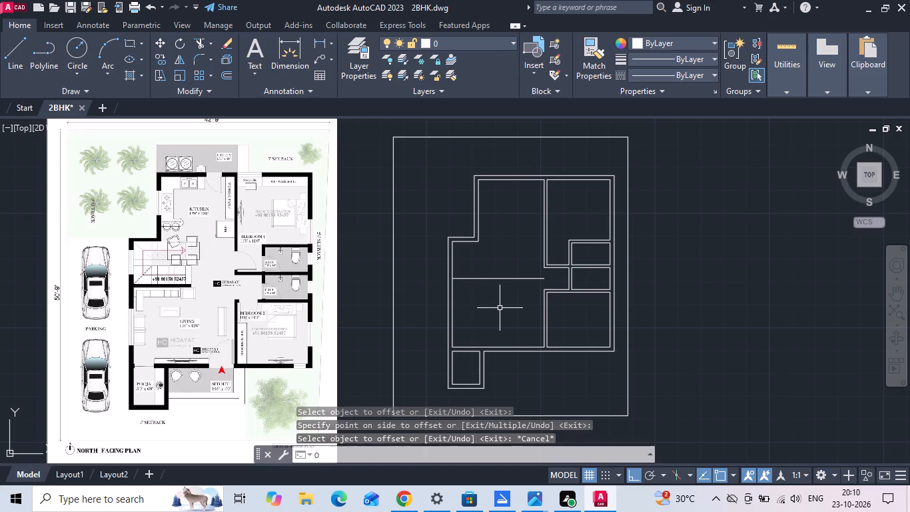
type("6")
key("space")
scroll(485, 283, "up", 1)
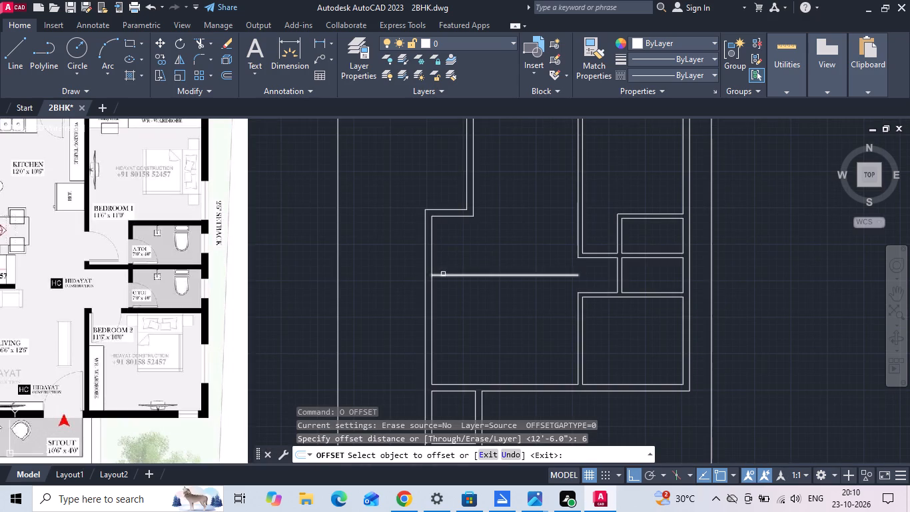
left_click(443, 273)
left_click(446, 251)
key("Escape")
Measure the staircase space between the stepped outer wall's inner line and the living room partition.
left_click(325, 41)
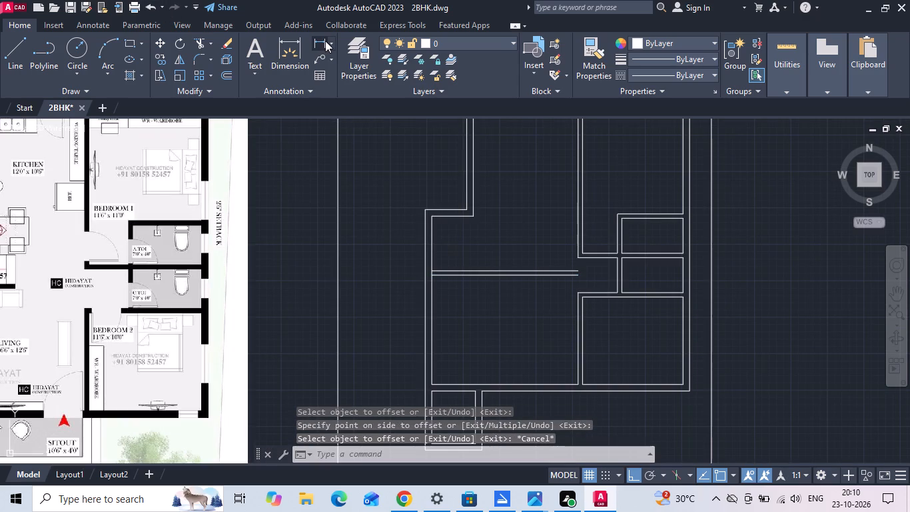
scroll(453, 249, "up", 2)
left_click(421, 165)
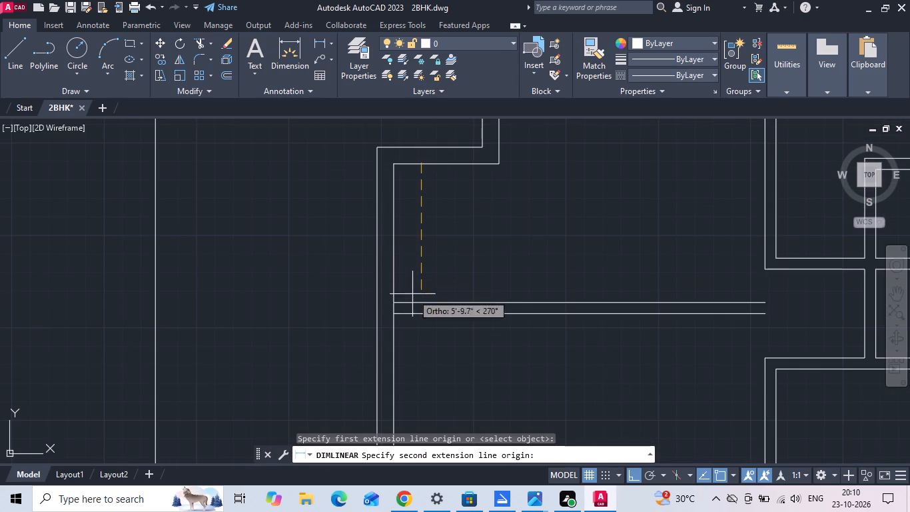
left_click(418, 301)
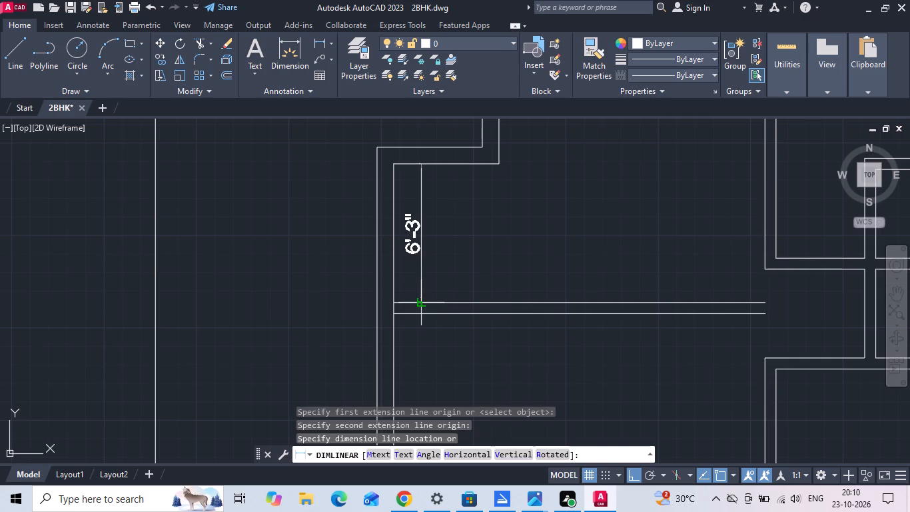
key("Escape")
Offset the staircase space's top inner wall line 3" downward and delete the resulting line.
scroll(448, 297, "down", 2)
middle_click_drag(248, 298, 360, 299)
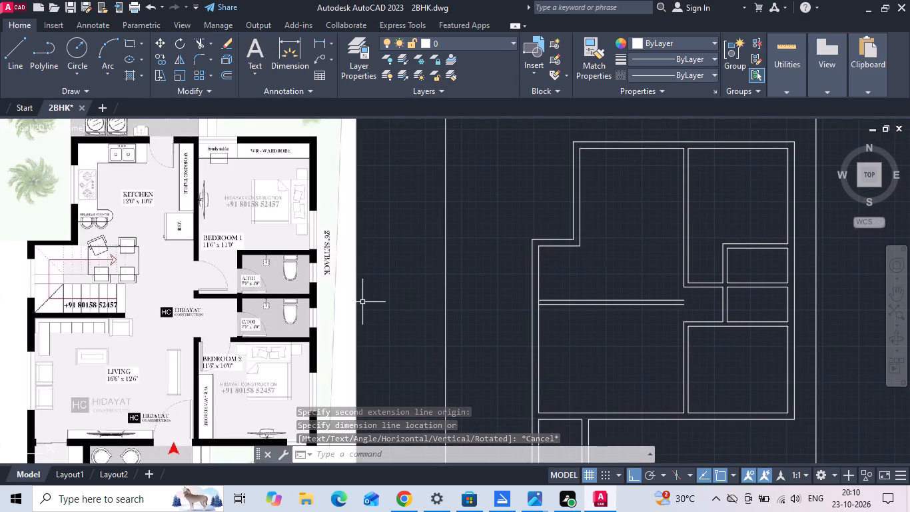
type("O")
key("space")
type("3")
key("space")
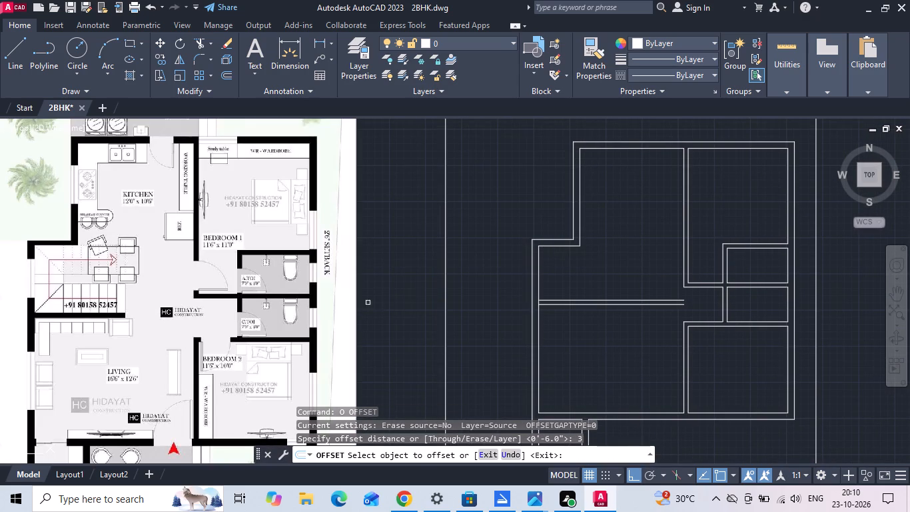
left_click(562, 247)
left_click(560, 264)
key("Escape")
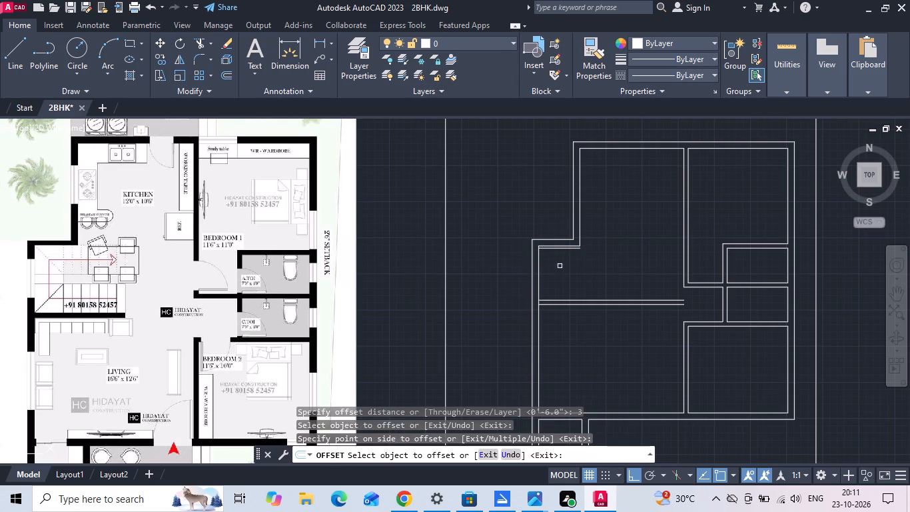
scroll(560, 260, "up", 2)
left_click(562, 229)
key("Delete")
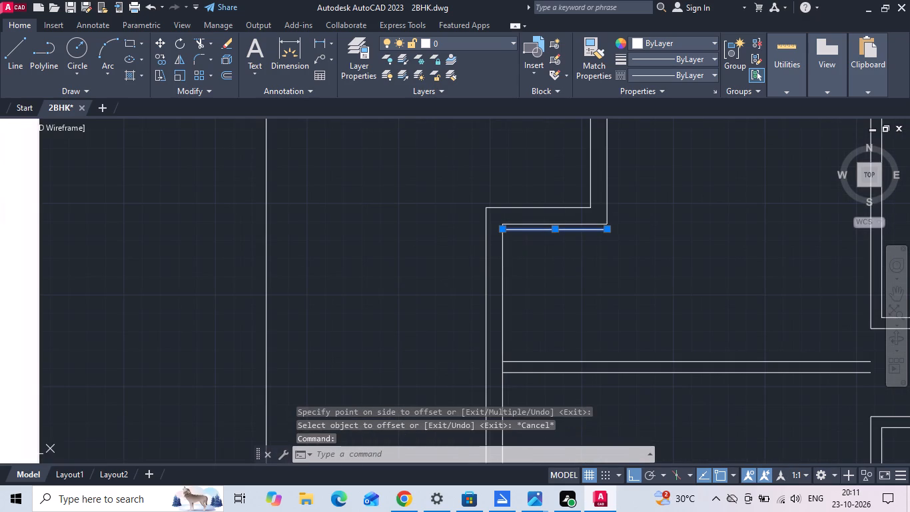
Offset the staircase space's top wall line 3' downward and the living partition's upper line 3' upward.
type("O 3'")
key("Return")
left_click(522, 224)
left_click(522, 287)
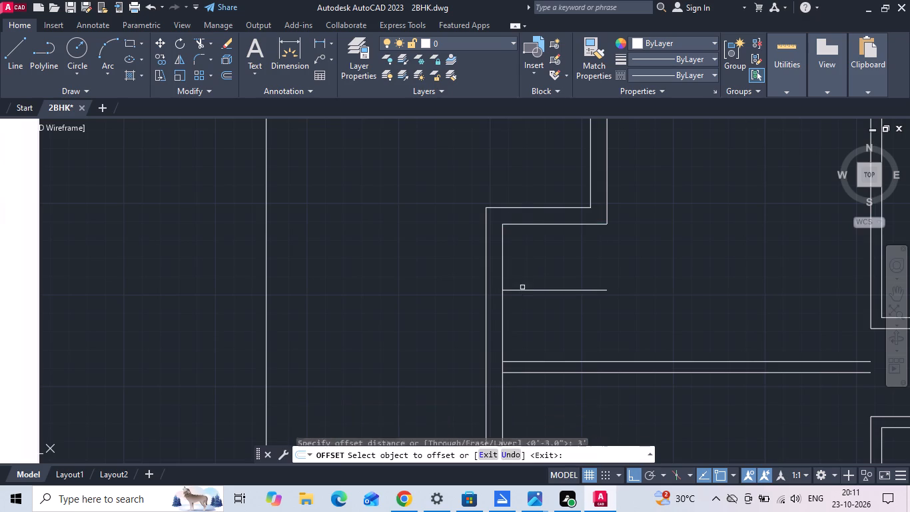
left_click(514, 362)
left_click(524, 325)
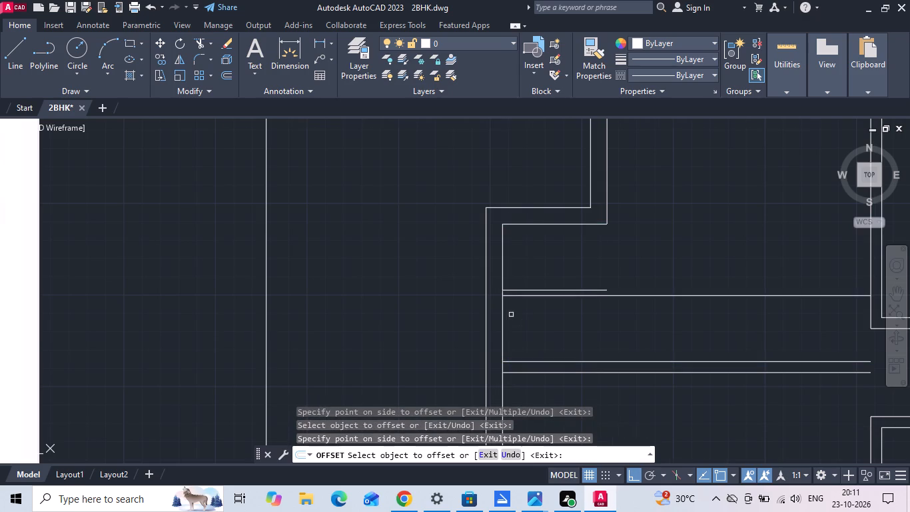
scroll(511, 315, "down", 3)
key("Escape")
Measure the upper stair flight's width on the reference plan.
scroll(276, 298, "up", 3)
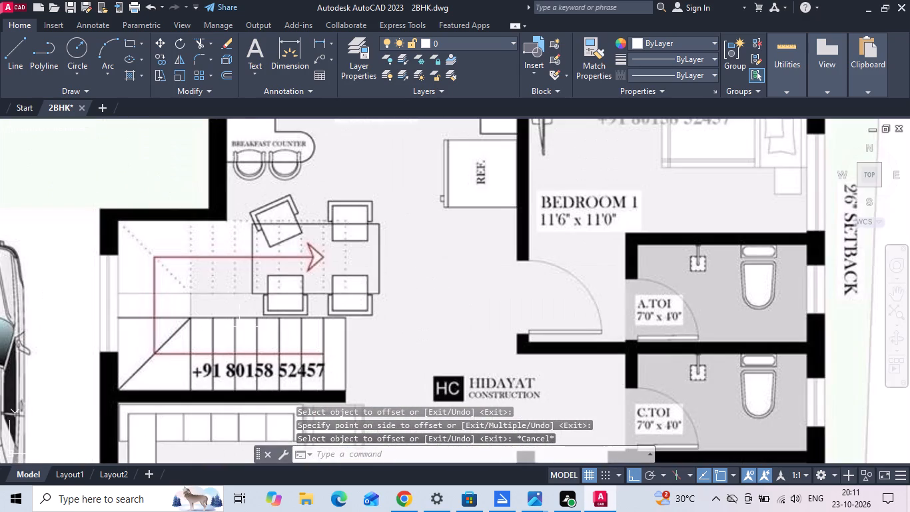
middle_click_drag(246, 305, 257, 277)
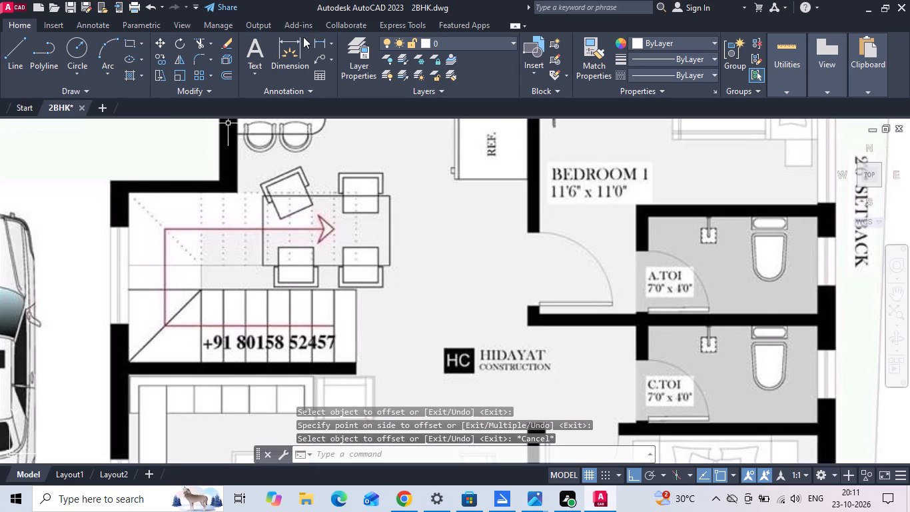
left_click(318, 38)
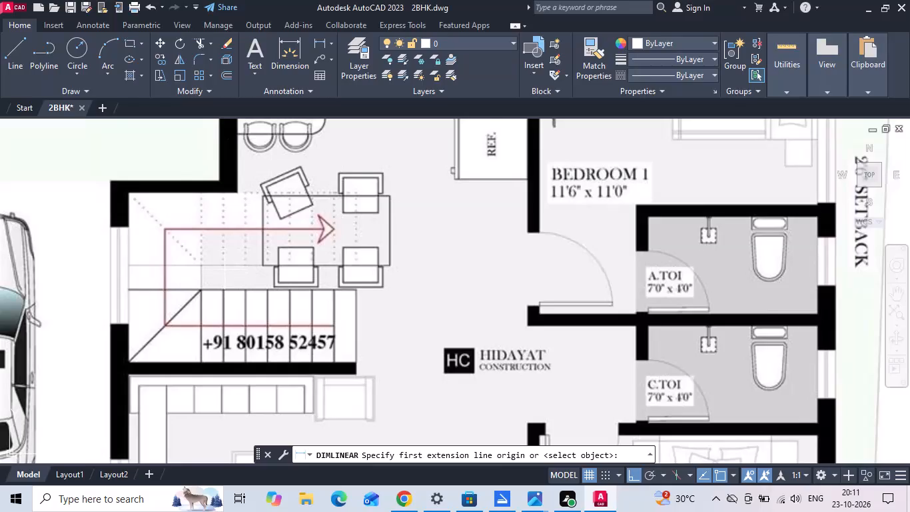
left_click(225, 264)
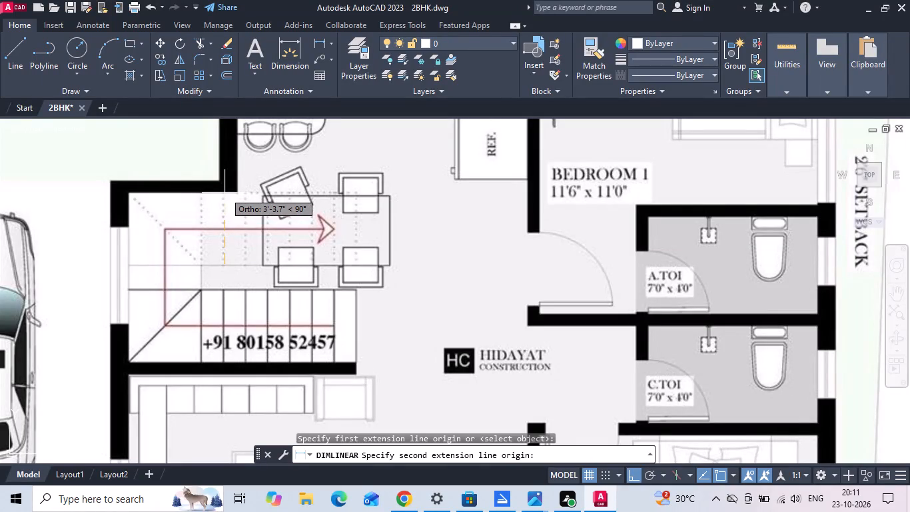
key("Escape")
Measure the attached toilet's width on the reference plan to compare with its labelled 7'0" x 4'0" size.
middle_click_drag(446, 253, 321, 305)
key("space")
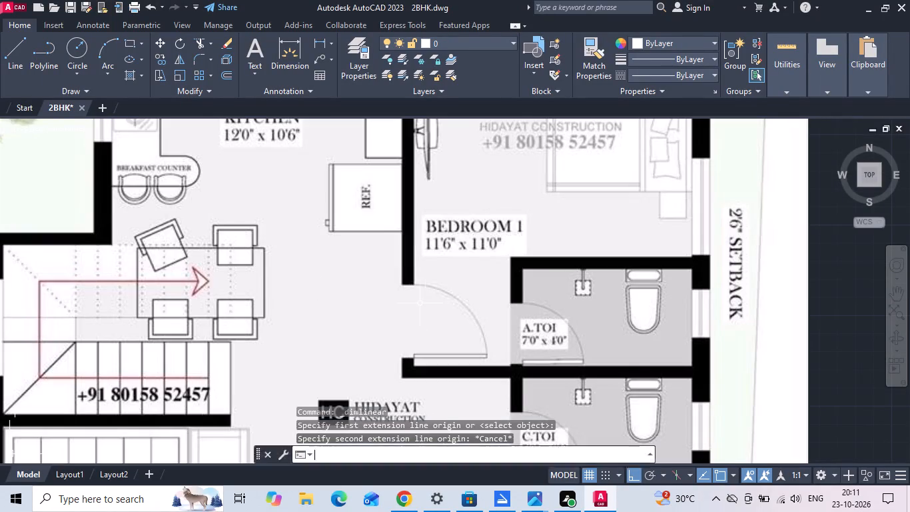
left_click(522, 288)
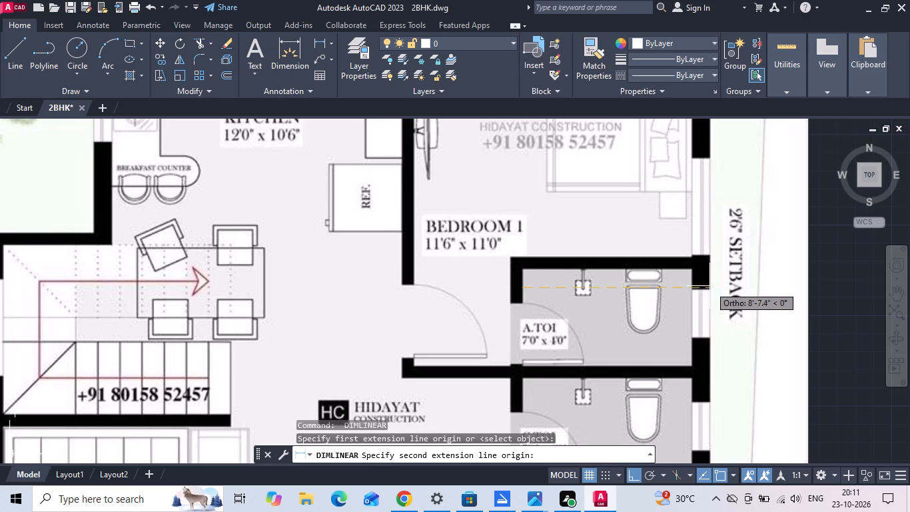
key("Escape")
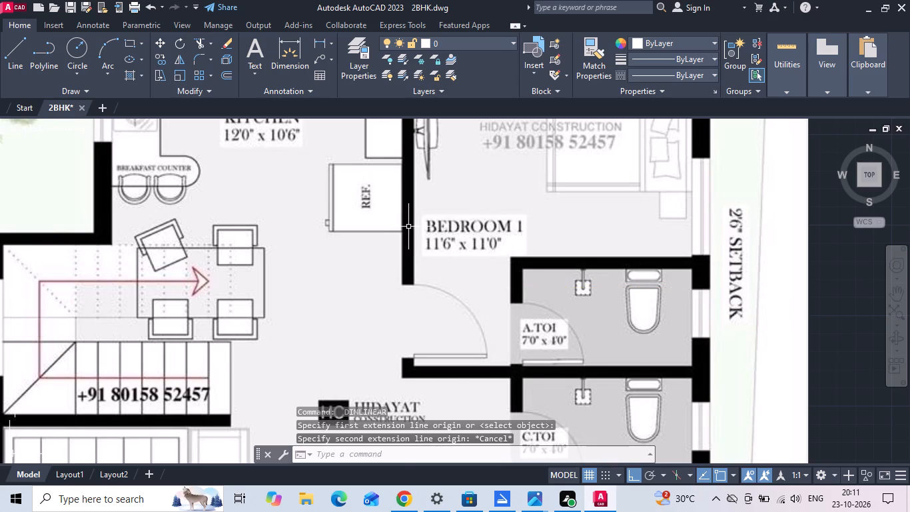
scroll(398, 224, "down", 3)
scroll(667, 259, "up", 2)
middle_click_drag(660, 256, 643, 263)
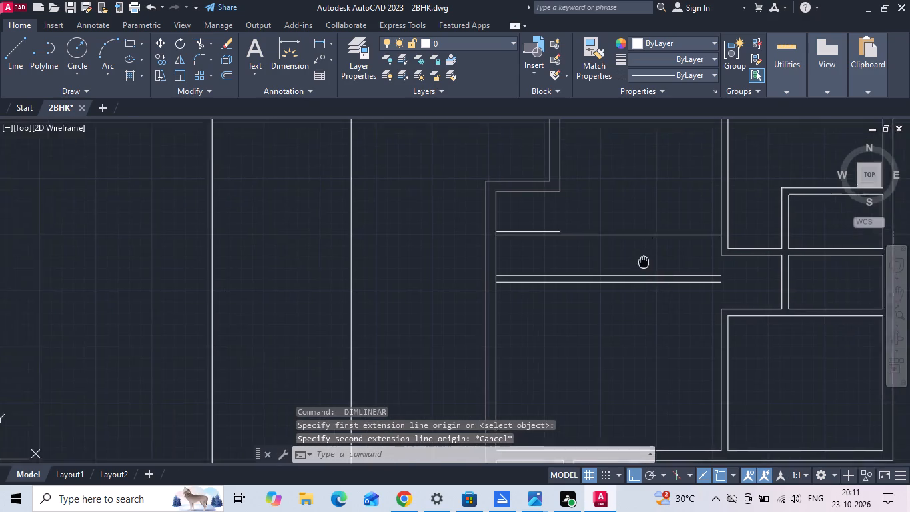
Trim the staircase space's left inner wall line between the two living partition lines.
middle_click_drag(643, 263, 616, 279)
scroll(676, 283, "down", 1)
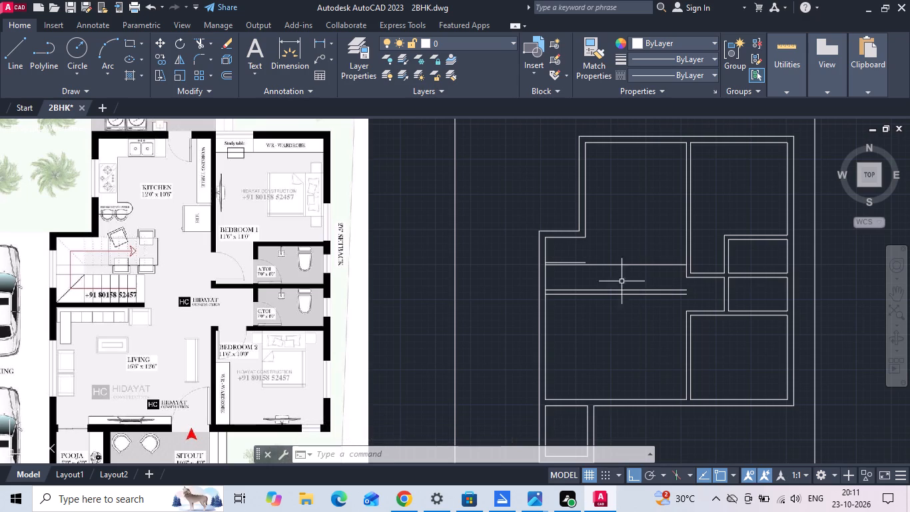
scroll(91, 287, "up", 2)
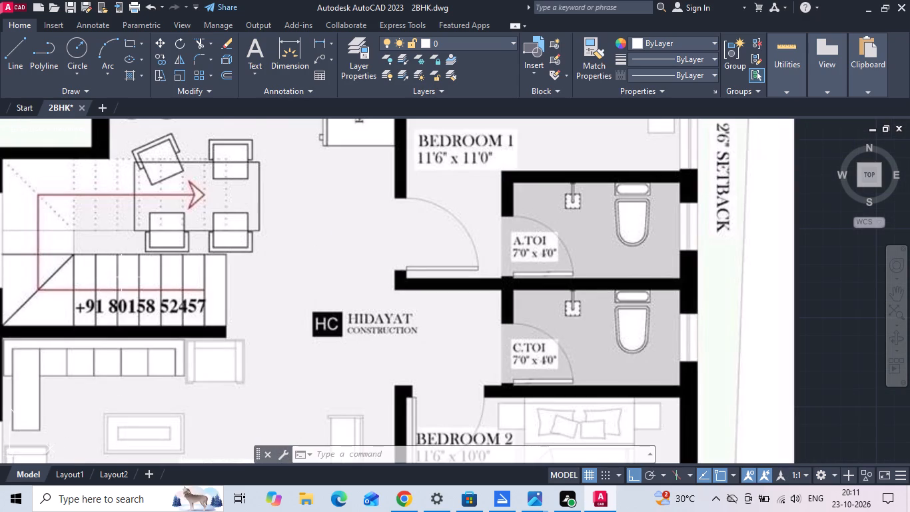
scroll(121, 277, "down", 3)
scroll(413, 255, "up", 3)
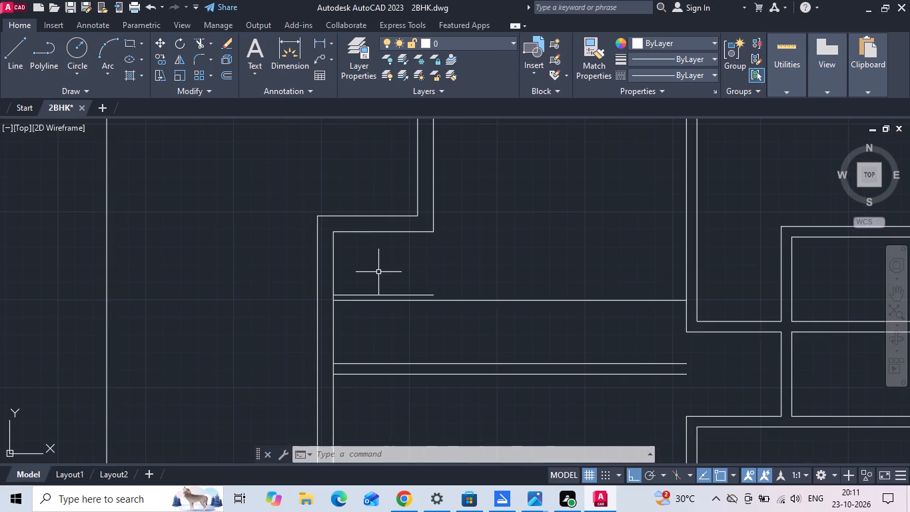
key("t")
key("r")
key("space")
key("space")
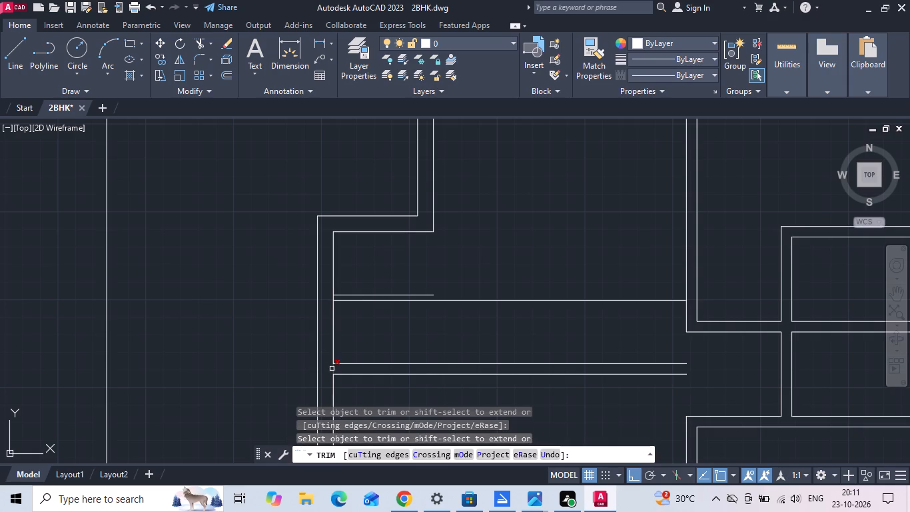
left_click(332, 369)
key("Escape")
Copy the staircase's left inner wall line 3' to the right to mark the edge of the landing.
left_click(332, 349)
right_click(332, 347)
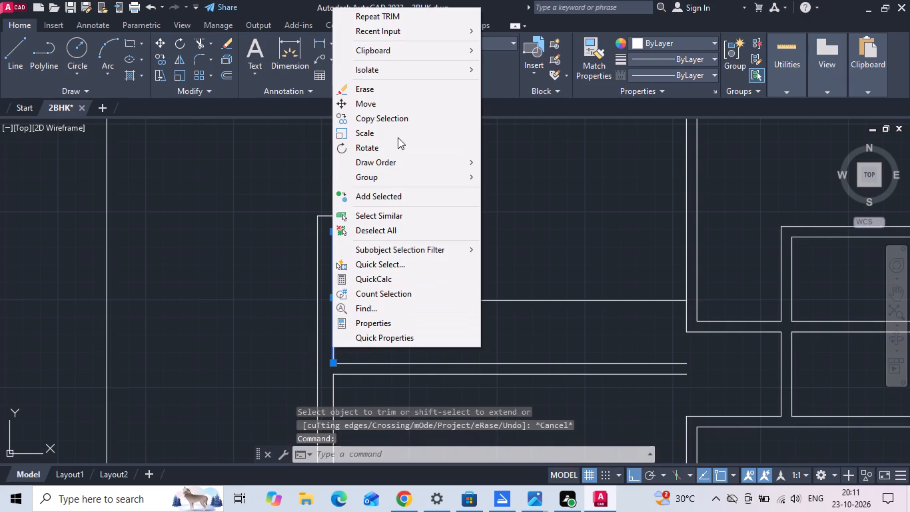
left_click(400, 124)
scroll(380, 241, "up", 1)
left_click_drag(348, 366, 422, 364)
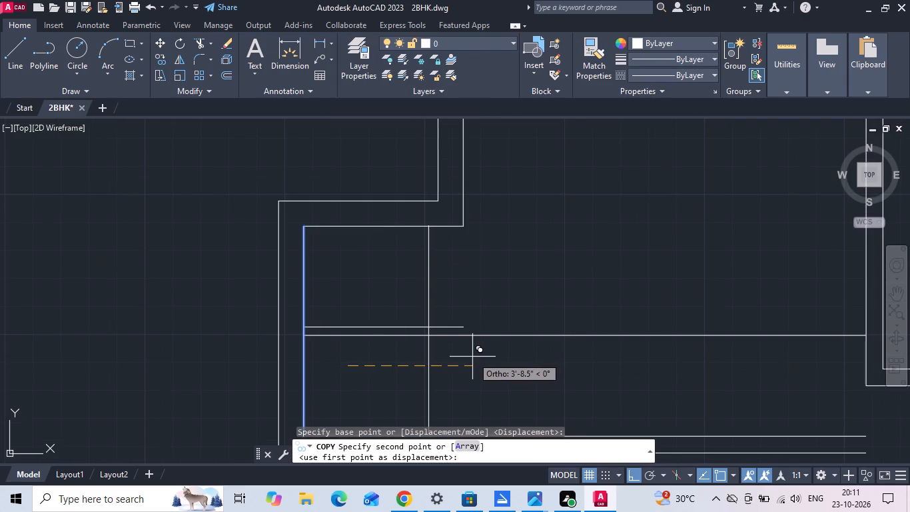
type("3'")
key("Return")
key("Escape")
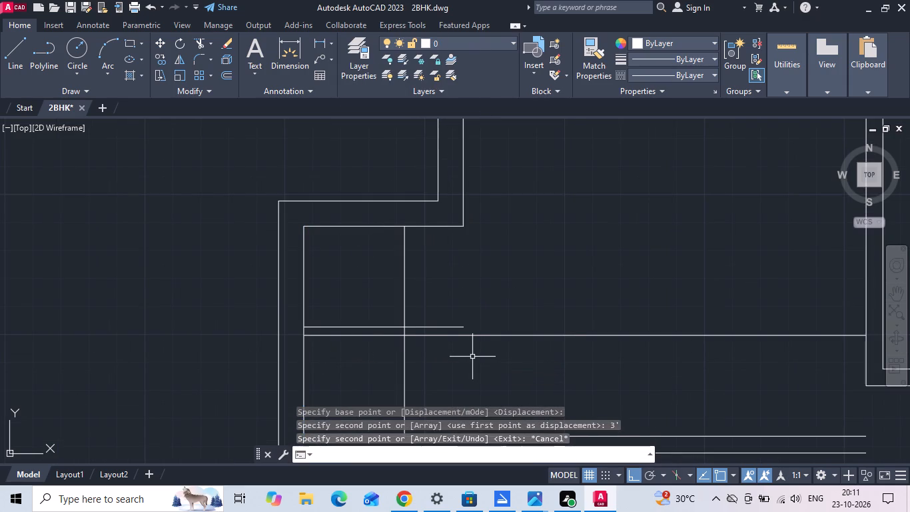
Copy the landing edge line to the right at 10", 20", 30", 40", 50", 60" and 70" as stair riser lines.
middle_click_drag(442, 315, 389, 229)
left_click_drag(386, 214, 368, 215)
left_click(350, 203)
right_click(348, 202)
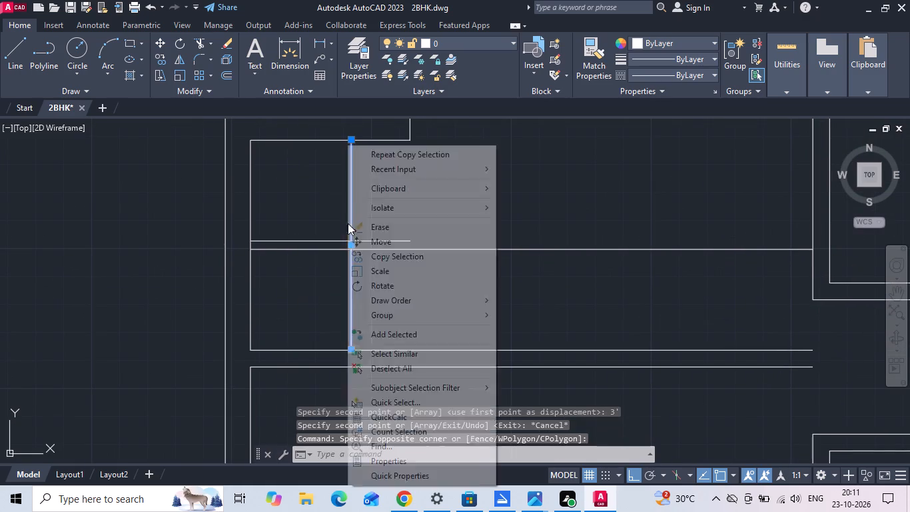
left_click(356, 255)
left_click_drag(398, 291, 456, 300)
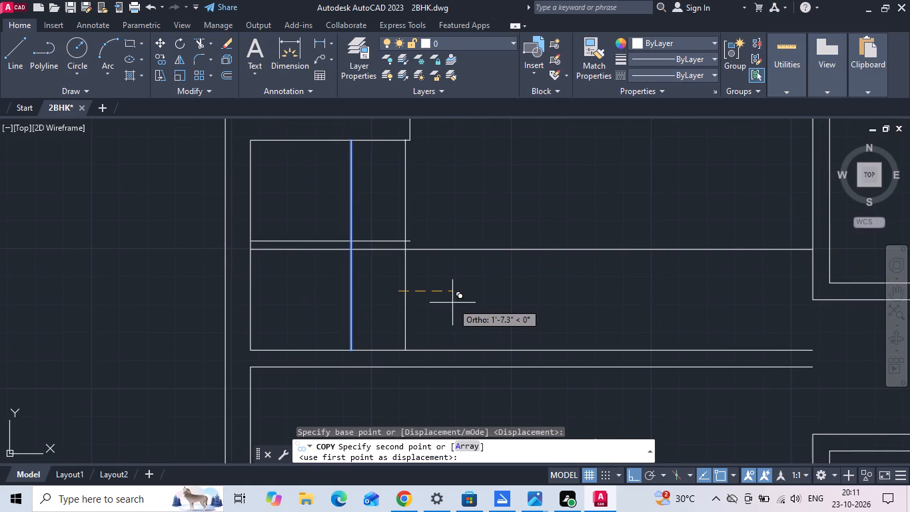
type("10")
key("Return")
type("20")
key("Return")
type("30")
key("Return")
type("40")
key("Return")
type("50")
key("Return")
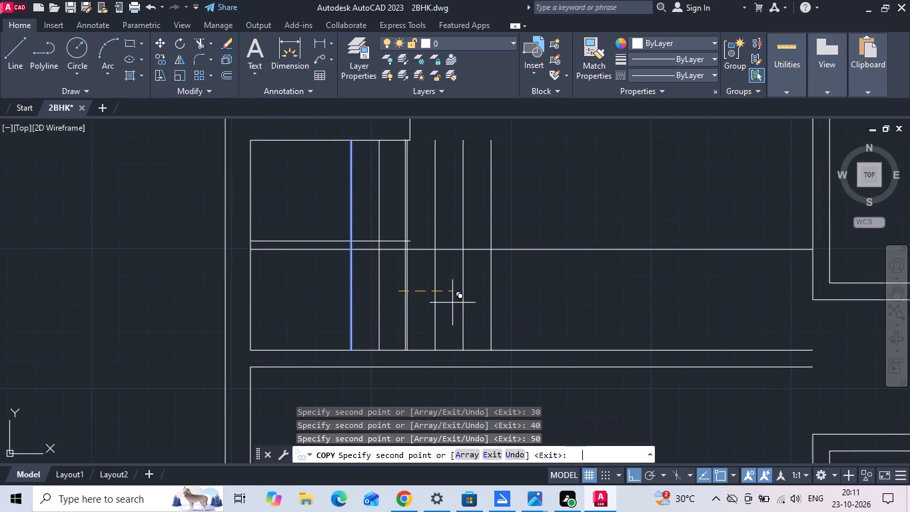
type("60")
key("Return")
type("70")
key("Return")
key("Escape")
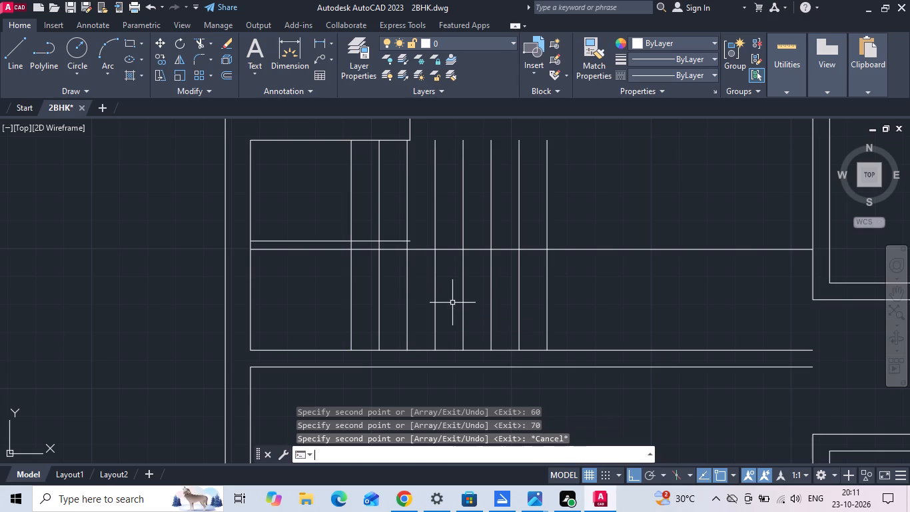
Extend the last riser line down to the living partition's lower line.
scroll(451, 303, "down", 2)
type("EX")
key("space")
scroll(534, 337, "down", 1)
scroll(516, 354, "up", 1)
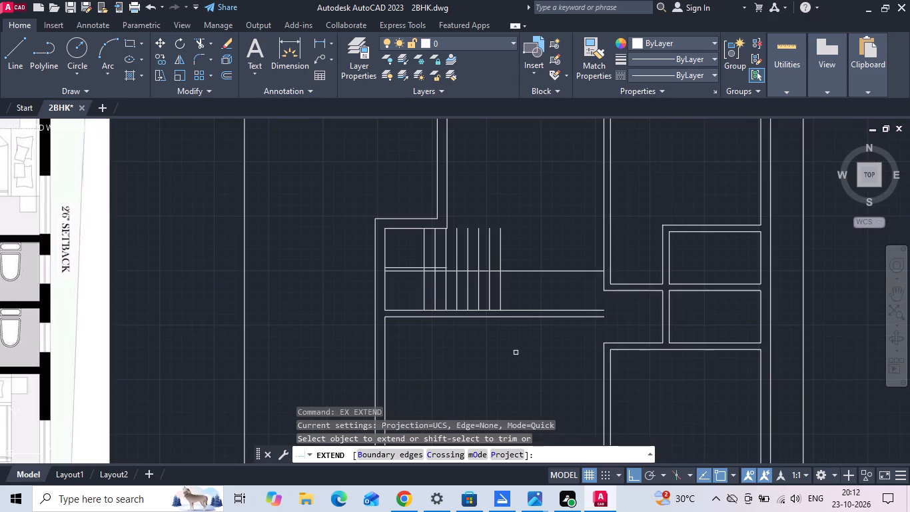
left_click(500, 295)
key("Escape")
Trim the partition lines and the lower middle stair line beyond the last riser.
key("t")
key("r")
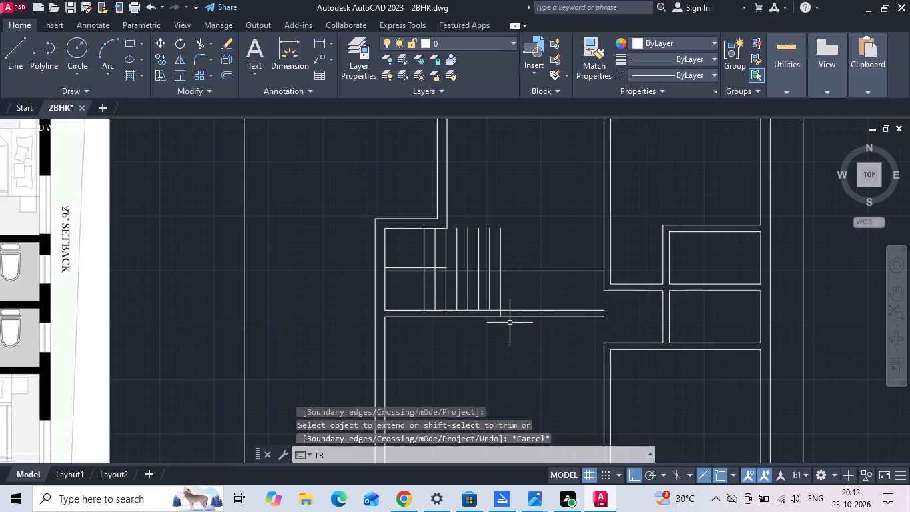
key("space")
left_click_drag(522, 341, 526, 240)
scroll(488, 291, "up", 2)
key("Escape")
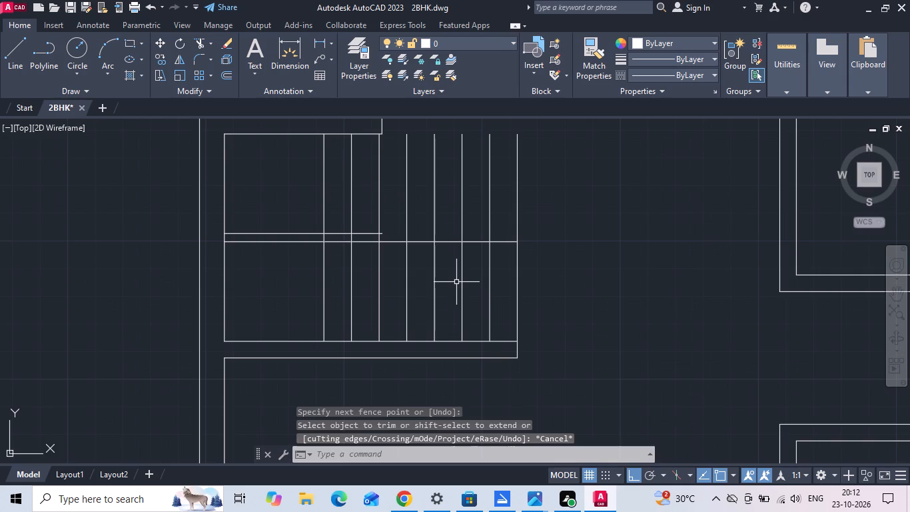
Extend the upper middle stair line to the right up to the last riser.
type("EX")
key("space")
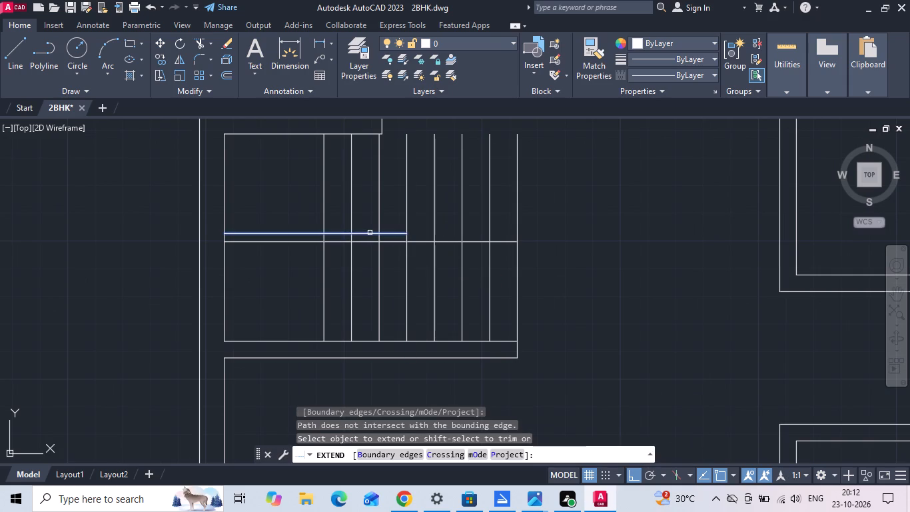
left_click(370, 233)
left_click(388, 233)
left_click(402, 234)
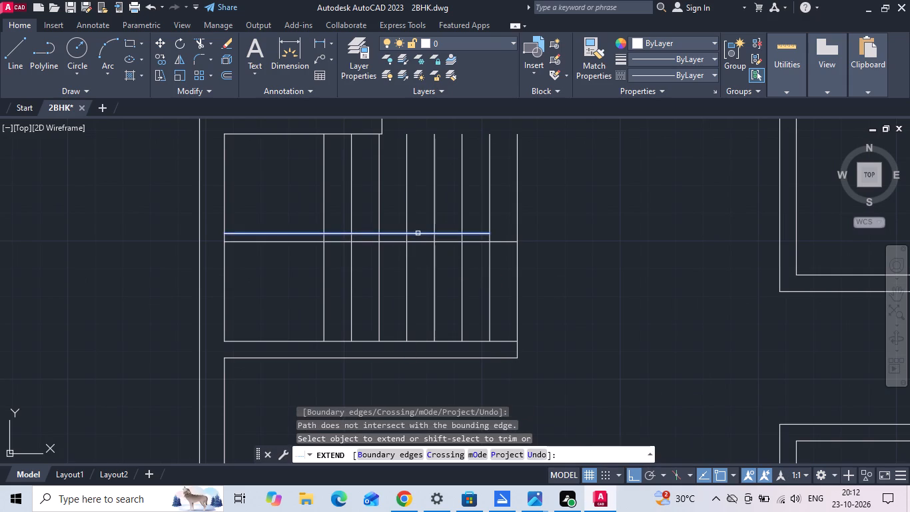
left_click(418, 233)
left_click(426, 233)
key("Escape")
Trim the intermediate riser lines in the gap between the two middle stair lines.
type("TR")
key("space")
scroll(365, 249, "up", 2)
left_click(307, 226)
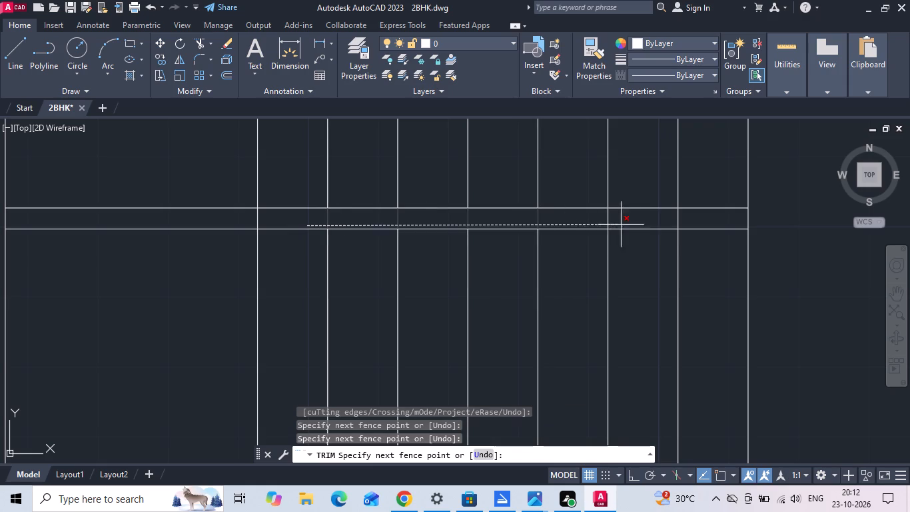
left_click(684, 224)
Trim the two middle stair lines where they cross the landing, left of the first riser.
scroll(437, 286, "down", 1)
left_click_drag(277, 334, 282, 265)
left_click_drag(282, 227, 272, 285)
scroll(280, 284, "down", 3)
middle_click_drag(429, 307, 639, 287)
scroll(641, 287, "down", 1)
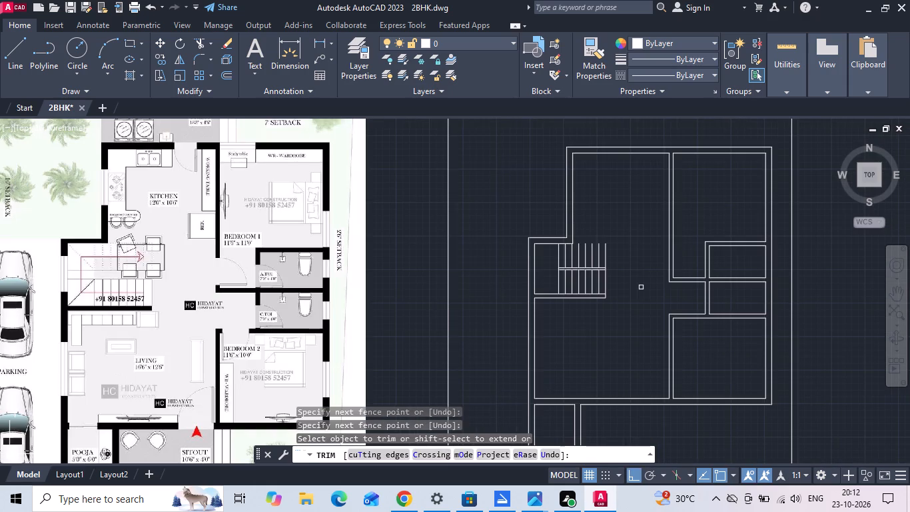
key("Escape")
Draw a diagonal line from the lower middle stair line's left end to the landing's bottom-left corner.
scroll(610, 243, "up", 2)
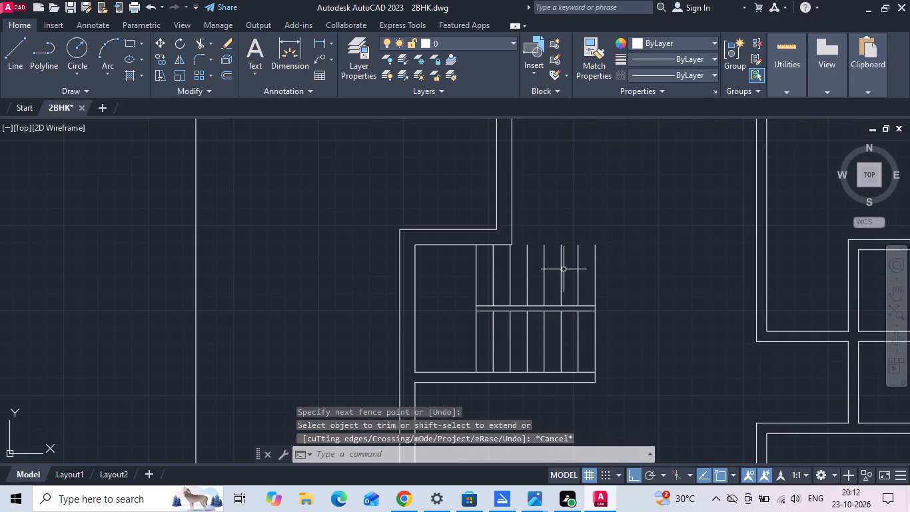
key("l")
key("space")
scroll(463, 342, "up", 1)
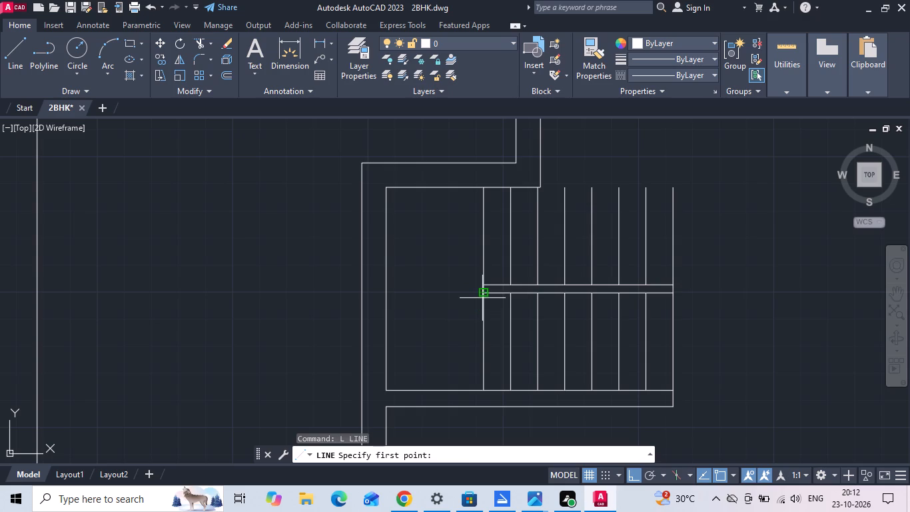
left_click(482, 295)
left_click(381, 392)
key("space")
scroll(486, 273, "up", 1)
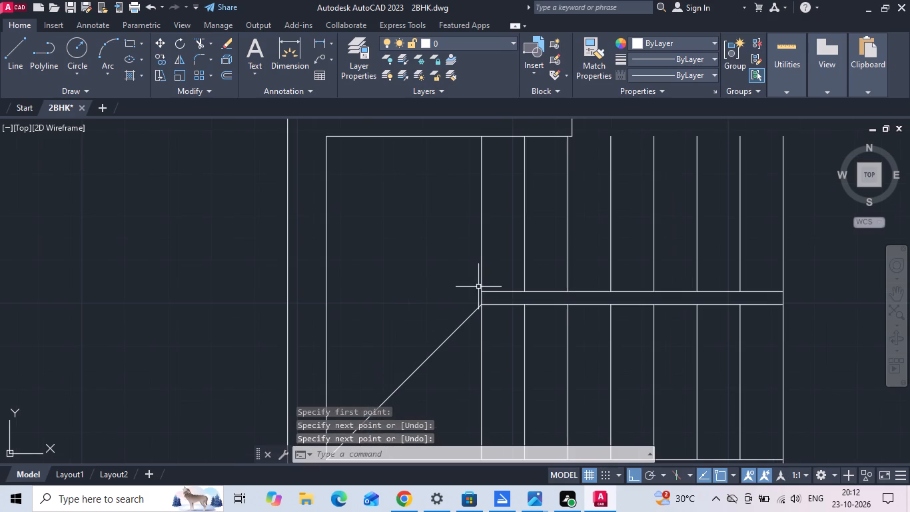
left_click(482, 291)
key("Escape")
Draw a diagonal line from the upper middle stair line's left end to the landing's top-left corner.
type("L")
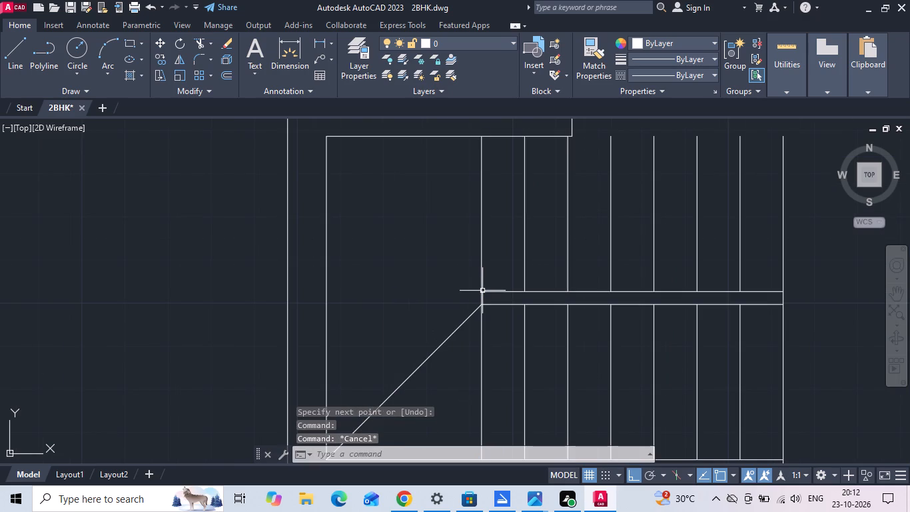
key("space")
left_click(482, 293)
left_click(327, 134)
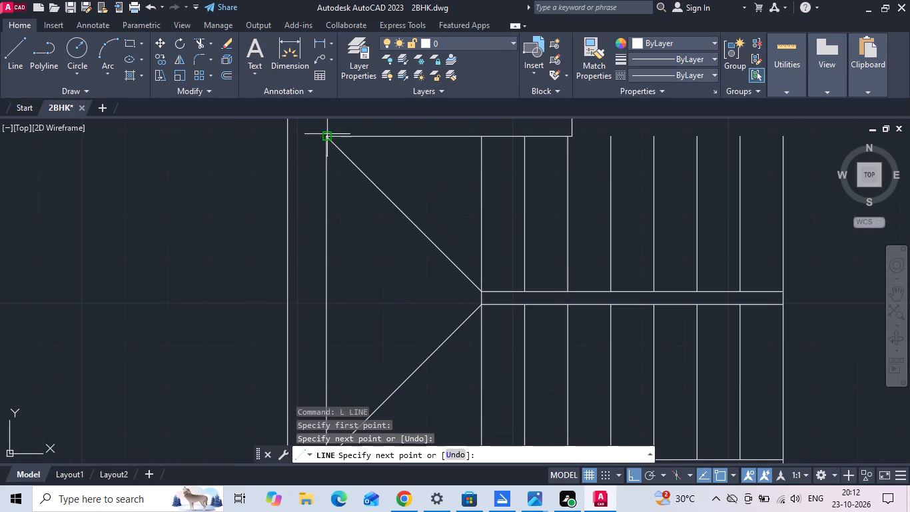
scroll(455, 227, "down", 5)
key("Escape")
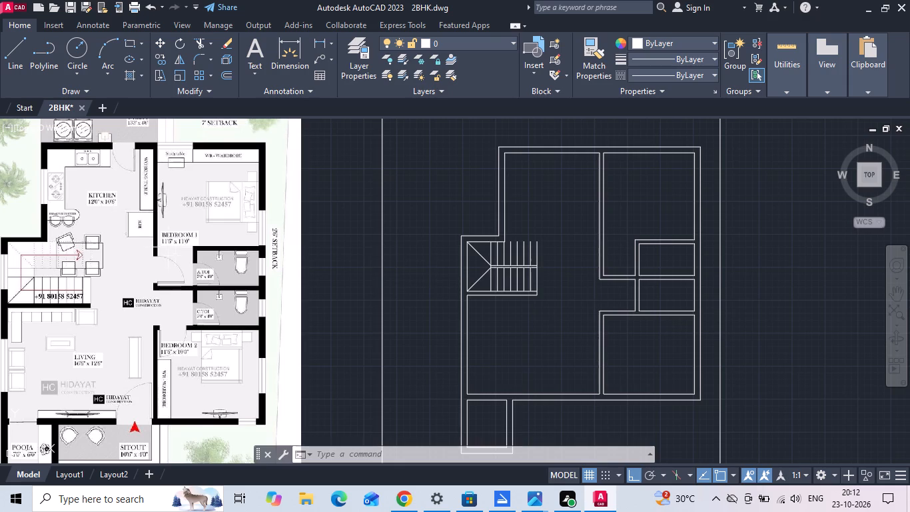
Move the lower middle stair line 3.5" downward.
middle_click_drag(196, 261, 329, 263)
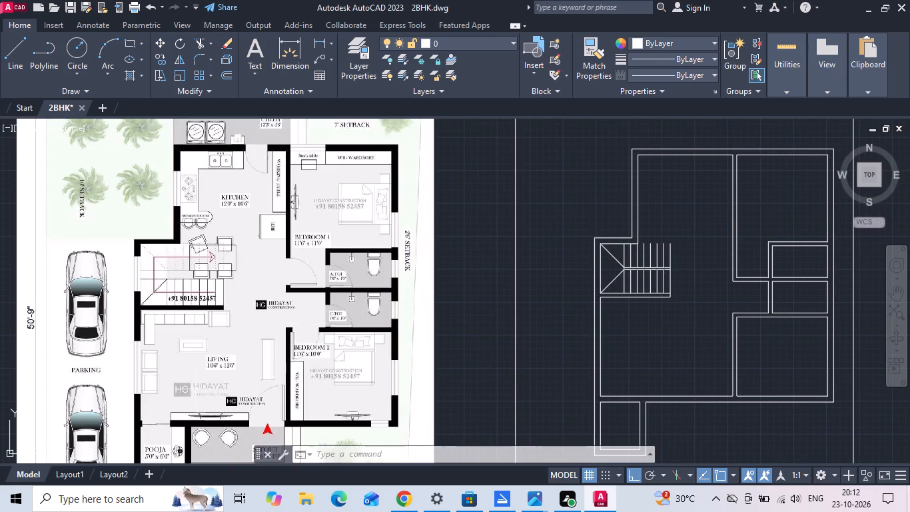
middle_click_drag(183, 390, 191, 315)
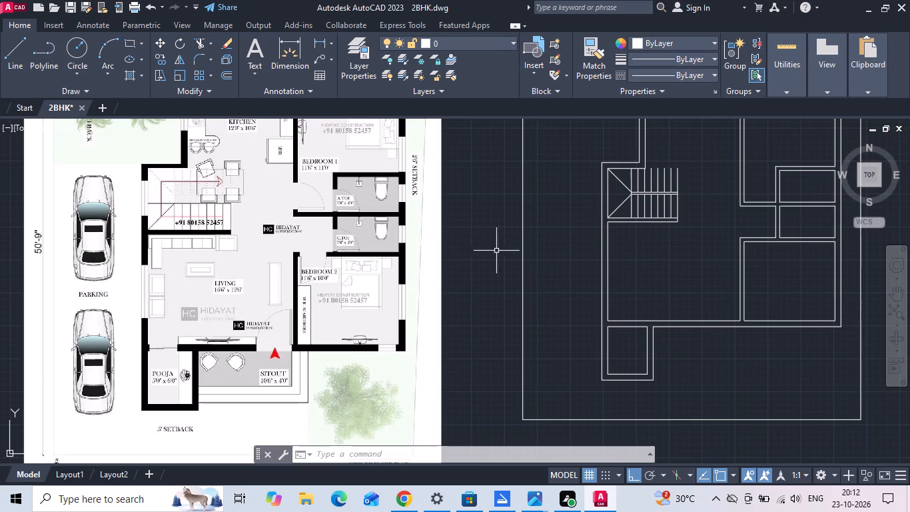
scroll(640, 198, "up", 2)
middle_click_drag(664, 196, 491, 283)
scroll(485, 282, "up", 2)
scroll(484, 282, "down", 1)
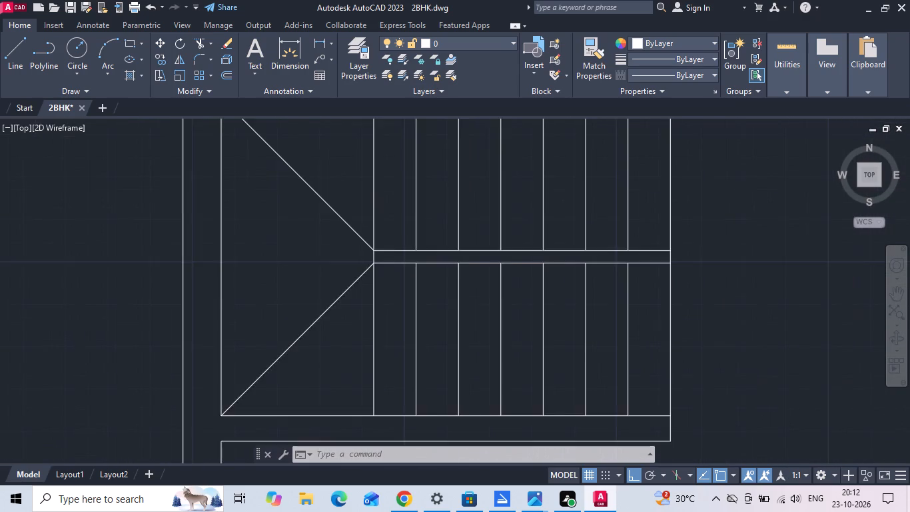
left_click(484, 271)
scroll(483, 270, "up", 2)
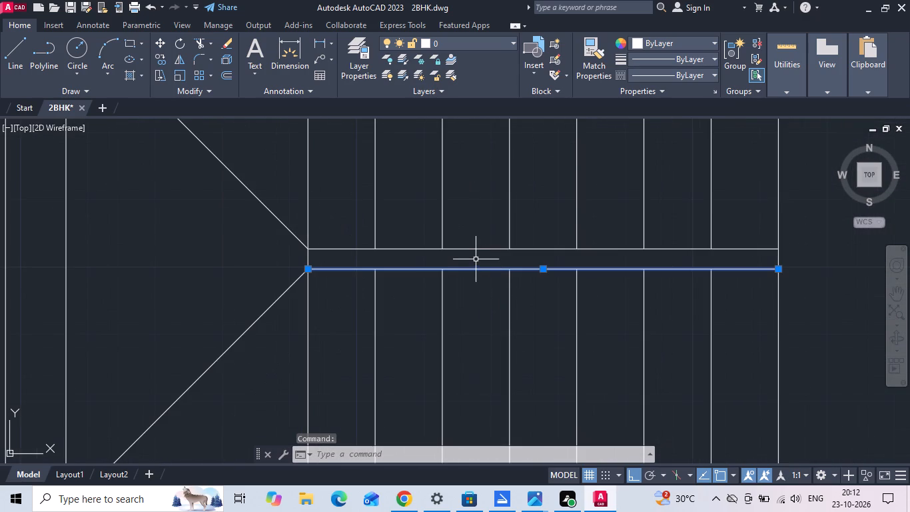
right_click(414, 221)
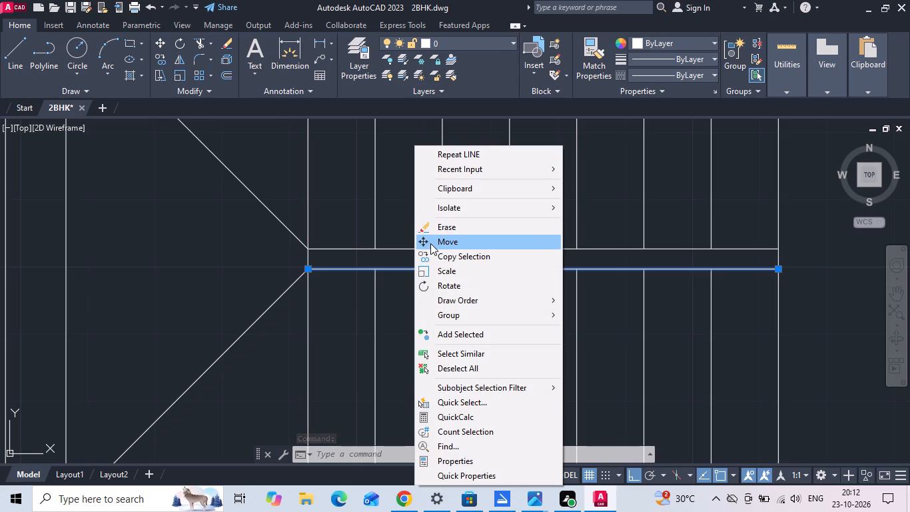
left_click(430, 243)
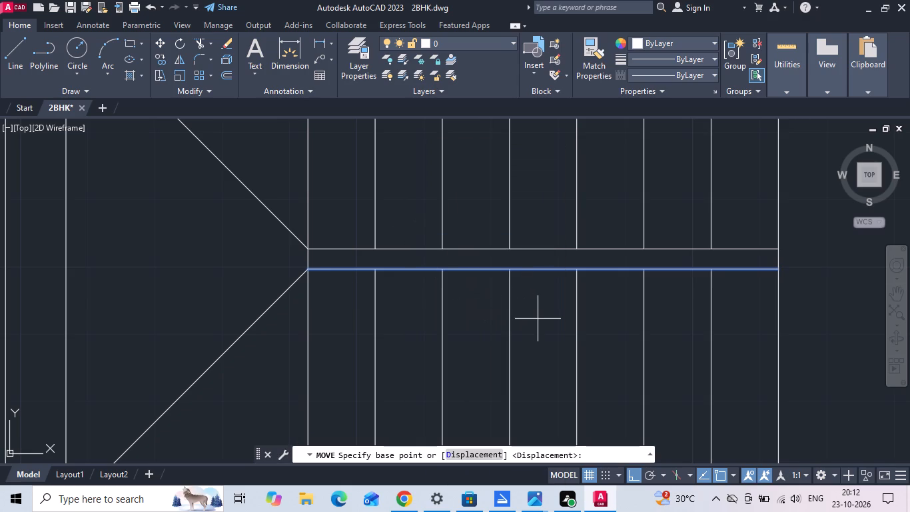
left_click_drag(538, 319, 536, 331)
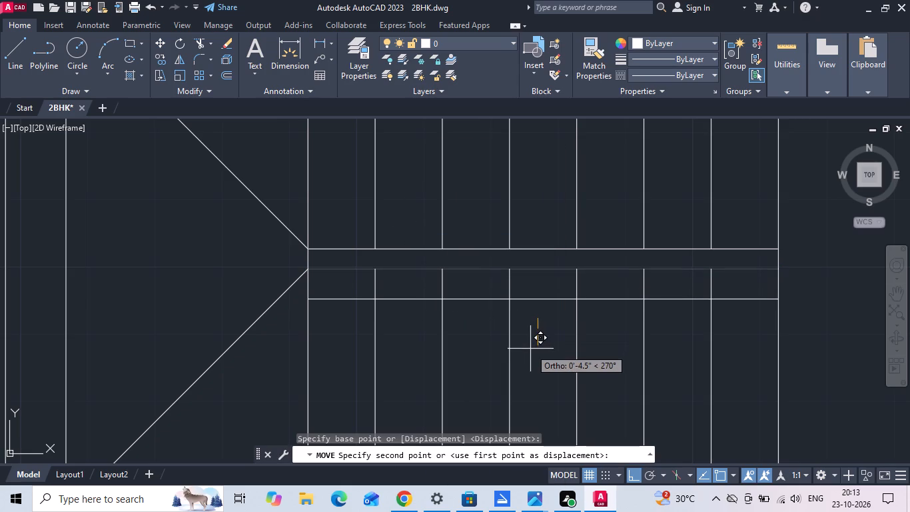
type("3.5")
key("Return")
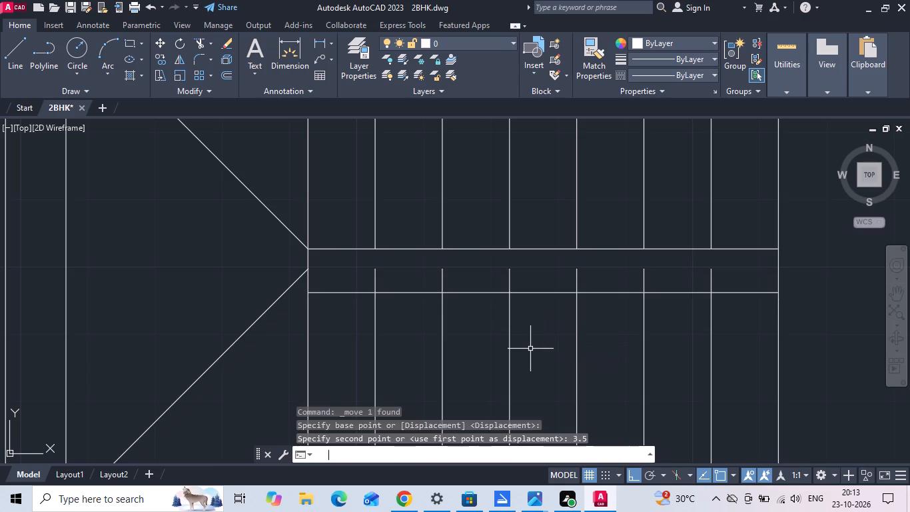
Move the upper middle stair line 3.5" upward.
left_click(390, 247)
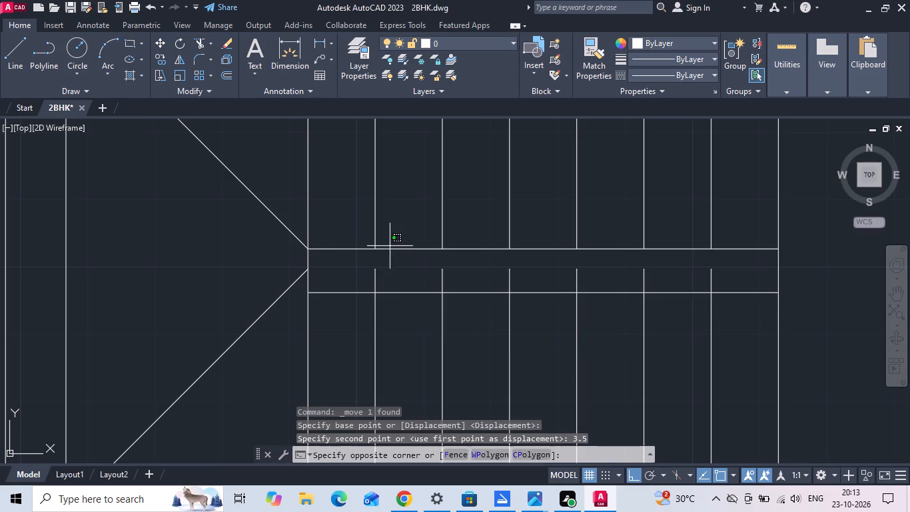
right_click(390, 246)
left_click(377, 252)
right_click(376, 252)
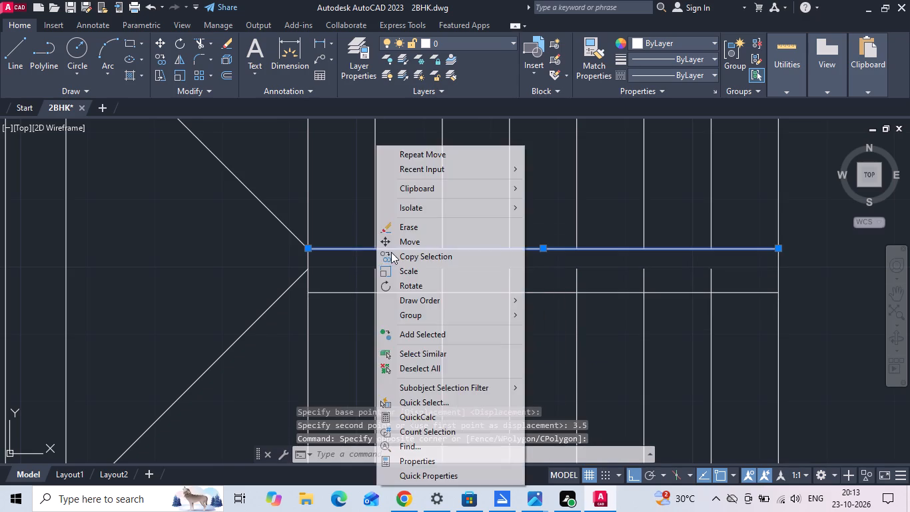
left_click(400, 243)
left_click(471, 384)
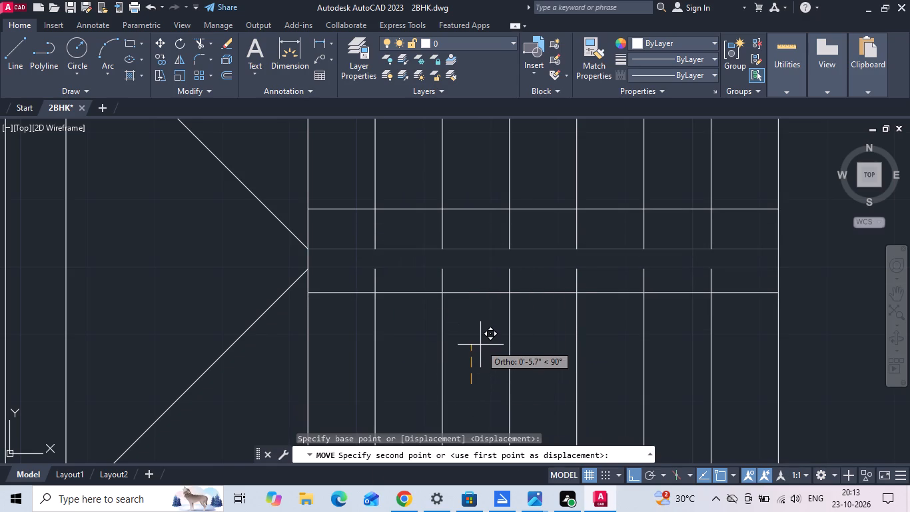
type("3.5")
key("Return")
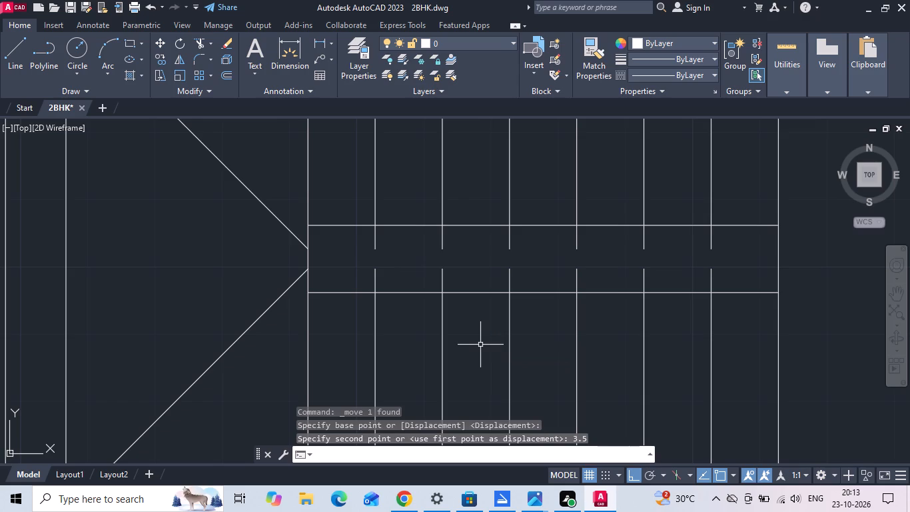
Trim the riser ends of both flights that project between the two middle stair lines.
type("TR")
key("space")
key("space")
left_click(368, 241)
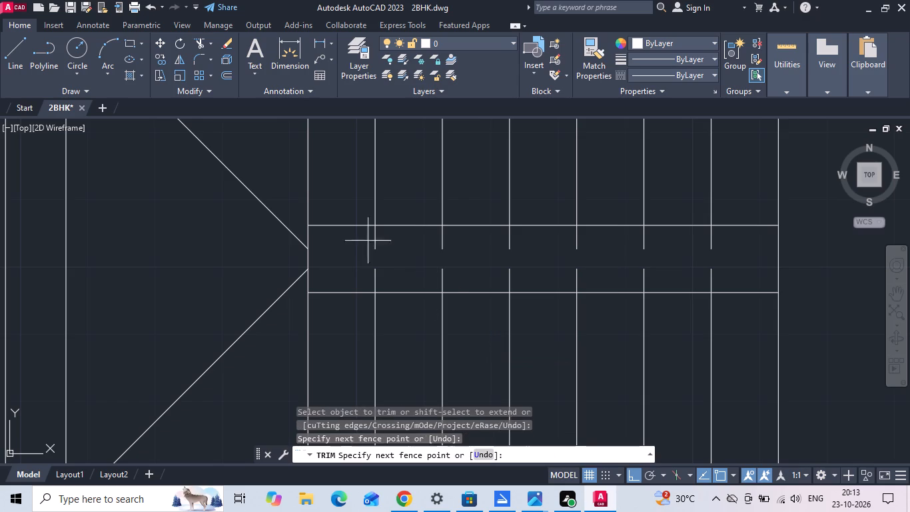
left_click(753, 231)
left_click(731, 283)
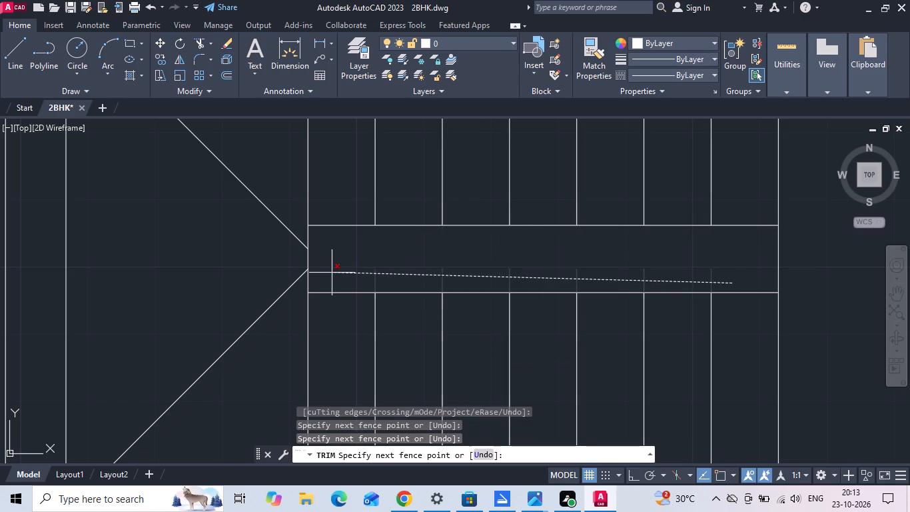
left_click(330, 272)
key("Escape")
Extend both middle stair lines across the landing to its left edge.
type("EX")
key("space")
left_click_drag(325, 207, 323, 261)
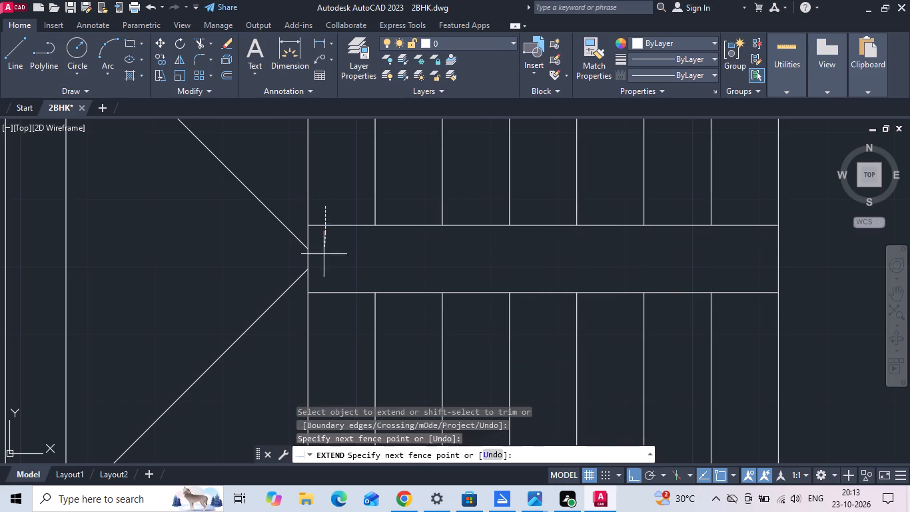
left_click_drag(323, 261, 318, 304)
left_click_drag(317, 198, 342, 308)
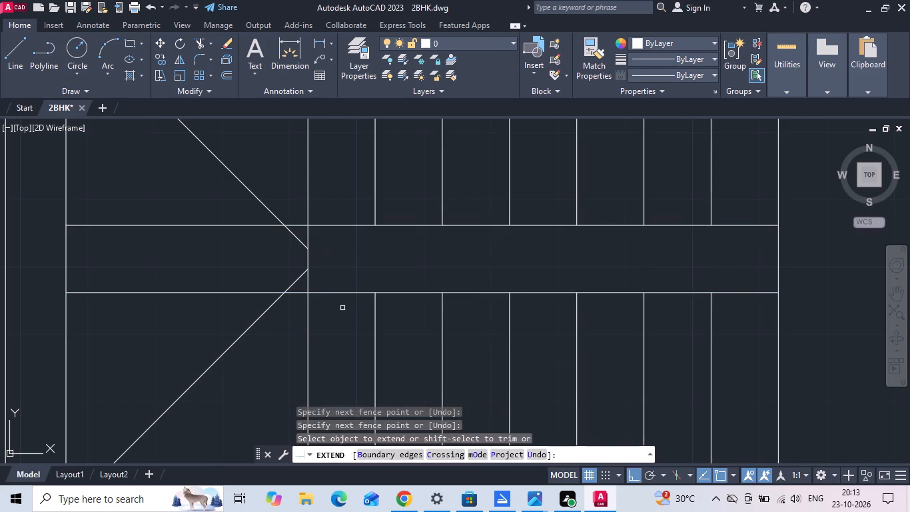
key("Escape")
Stretch the inner ends of both landing diagonals to where the middle stair lines meet the first riser.
left_click(300, 245)
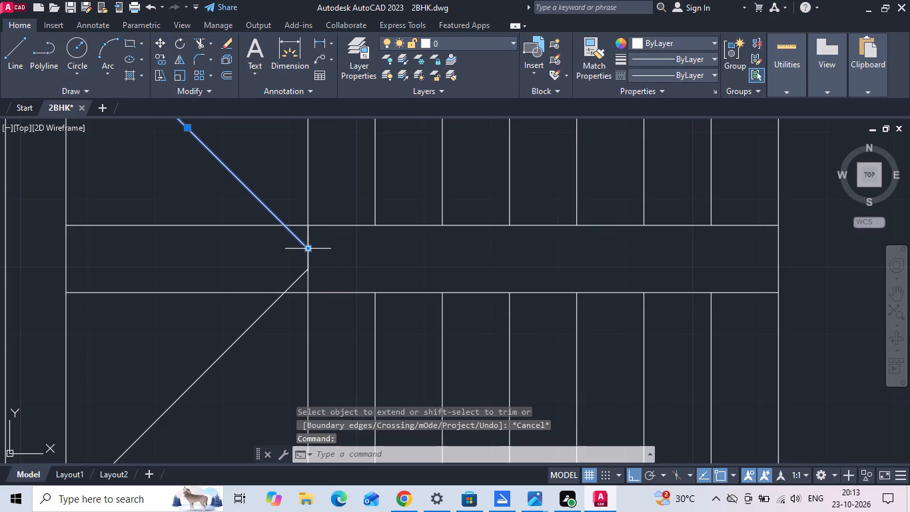
left_click(306, 248)
left_click(310, 224)
key("Escape")
left_click(300, 275)
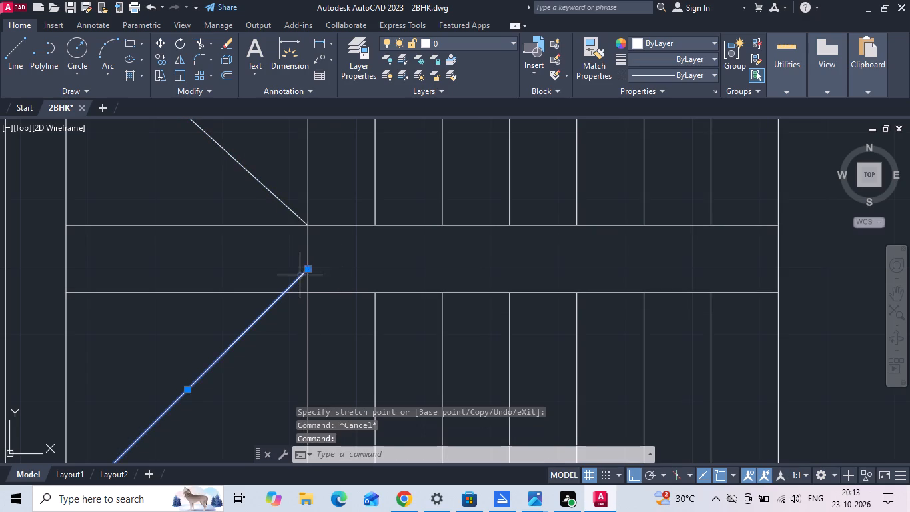
left_click(306, 270)
left_click(305, 289)
scroll(331, 297, "down", 2)
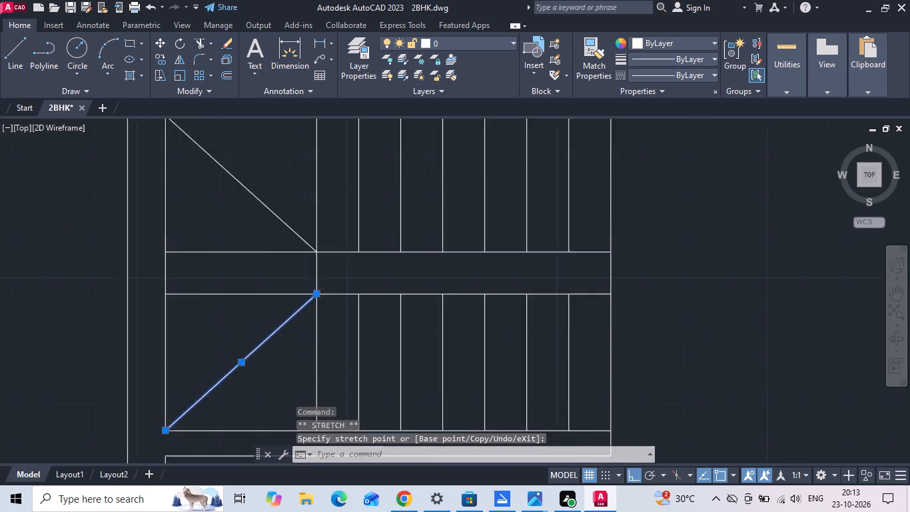
key("Escape")
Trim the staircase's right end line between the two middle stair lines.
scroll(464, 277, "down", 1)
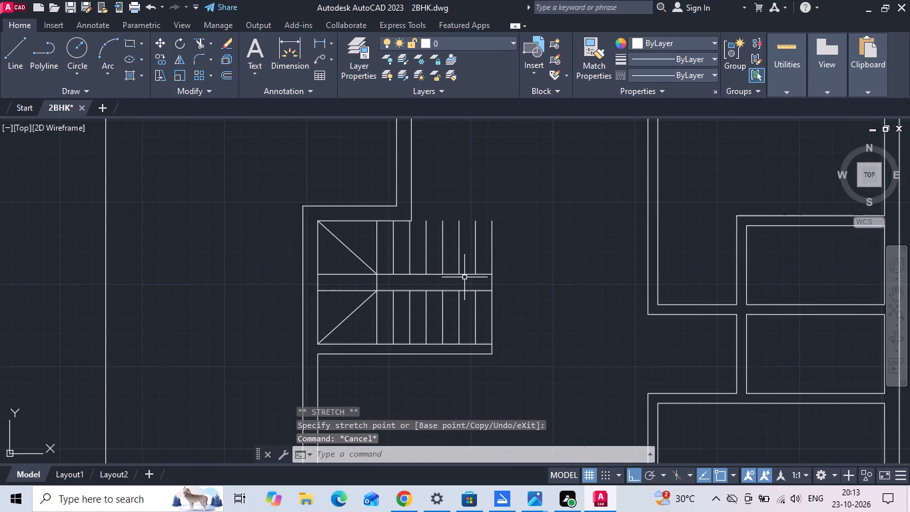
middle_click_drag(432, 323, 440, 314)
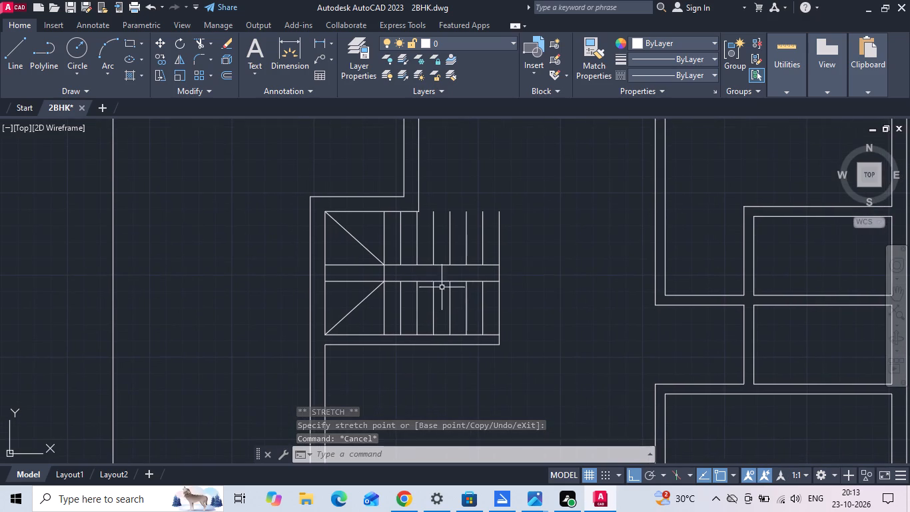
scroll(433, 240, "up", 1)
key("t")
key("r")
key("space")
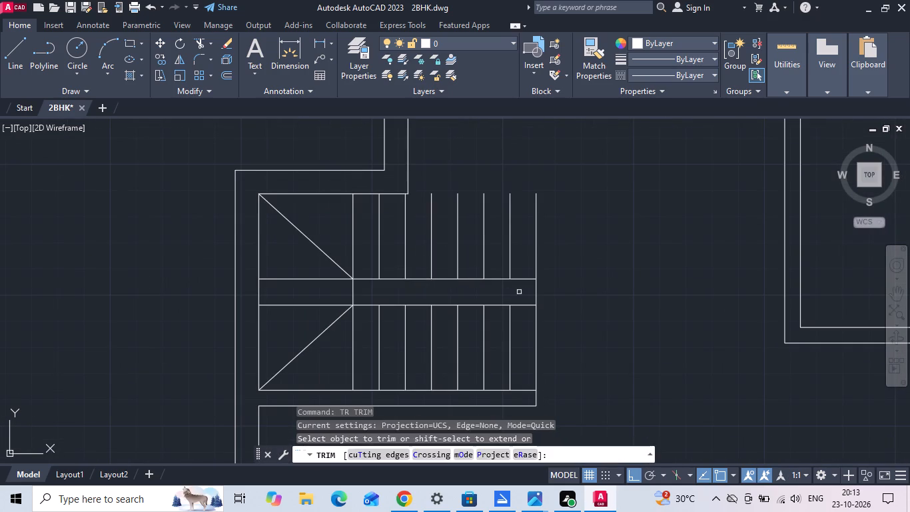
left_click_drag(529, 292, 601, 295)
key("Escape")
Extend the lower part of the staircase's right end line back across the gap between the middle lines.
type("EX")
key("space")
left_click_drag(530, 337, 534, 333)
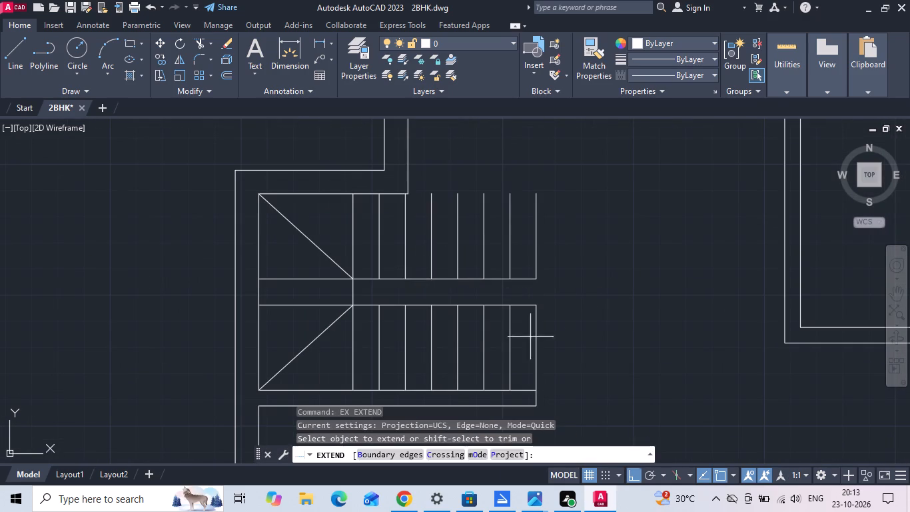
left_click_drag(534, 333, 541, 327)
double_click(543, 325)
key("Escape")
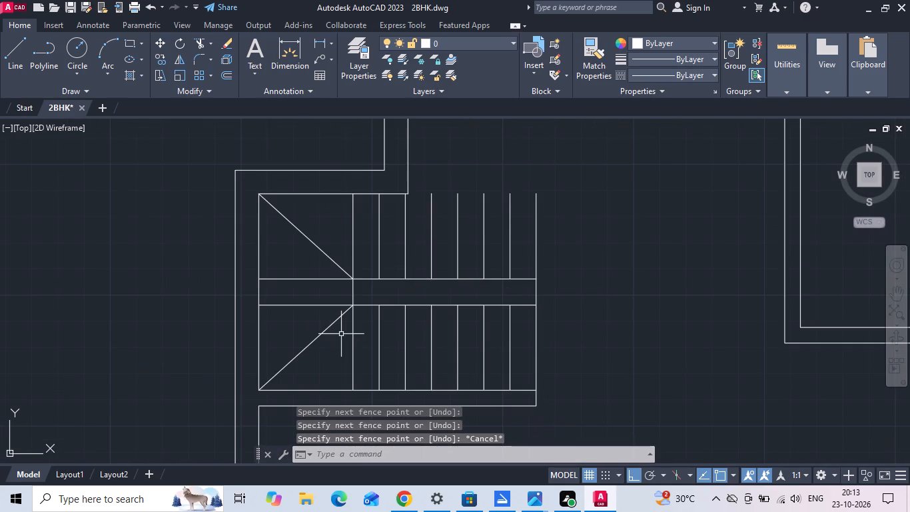
Draw a horizontal line closing the top of the upper flight, from the third riser's top to the right end line.
type("L")
key("space")
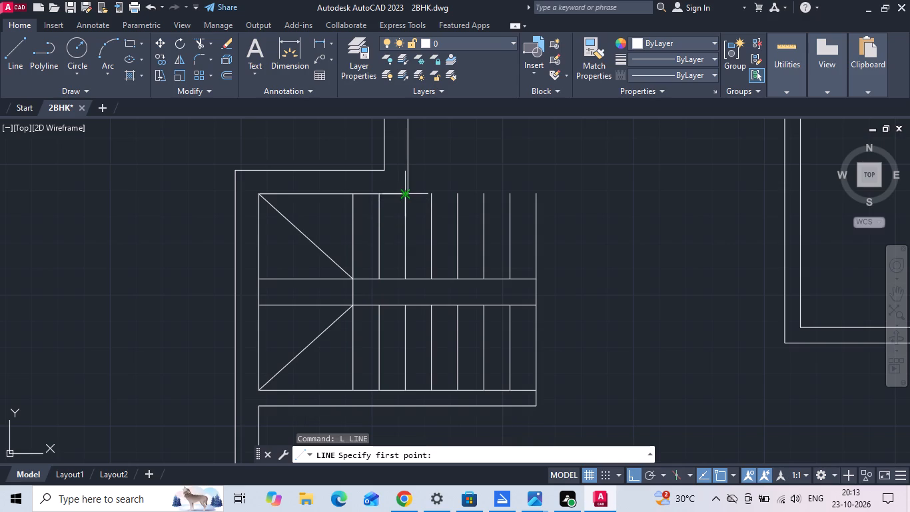
scroll(407, 196, "up", 3)
left_click(392, 187)
scroll(336, 244, "down", 2)
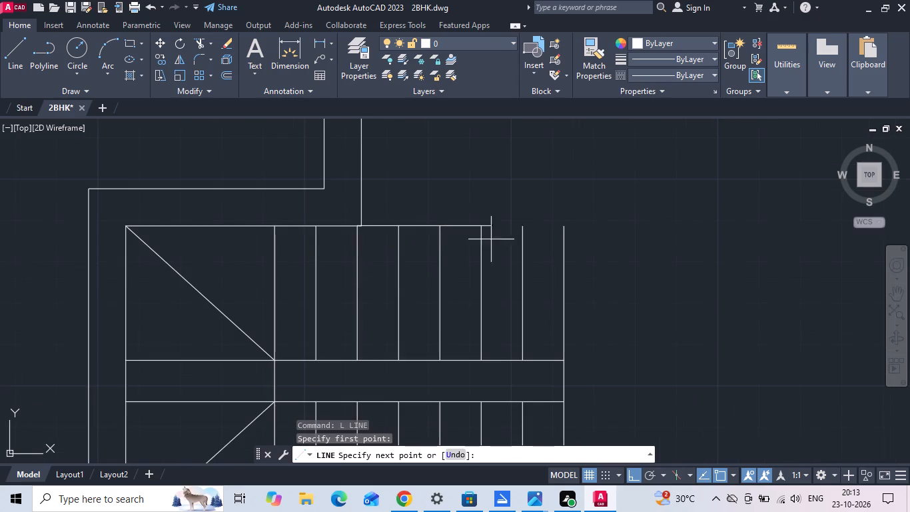
left_click(566, 231)
key("Escape")
Save the drawing.
key("ctrl+s")
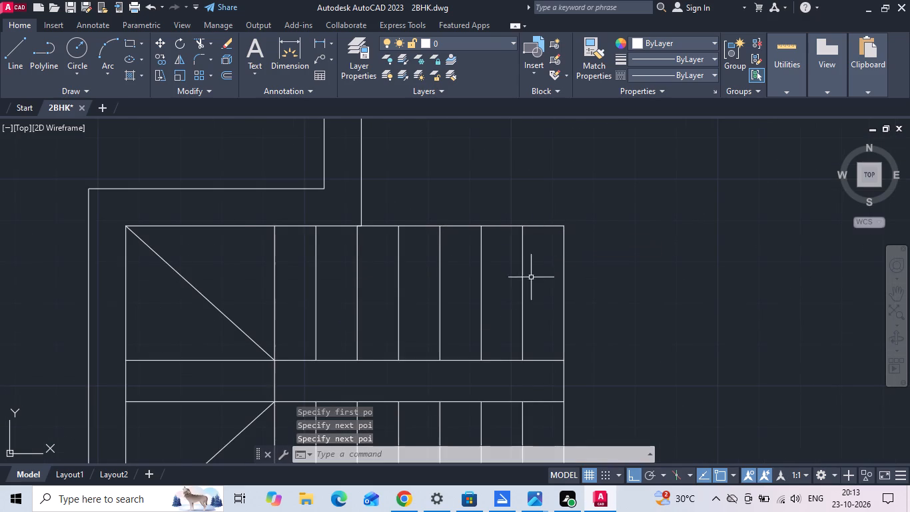
Load the ISO dash linetype ACAD_ISO02W100 into the drawing.
scroll(504, 285, "down", 1, "ctrl")
left_click(656, 71)
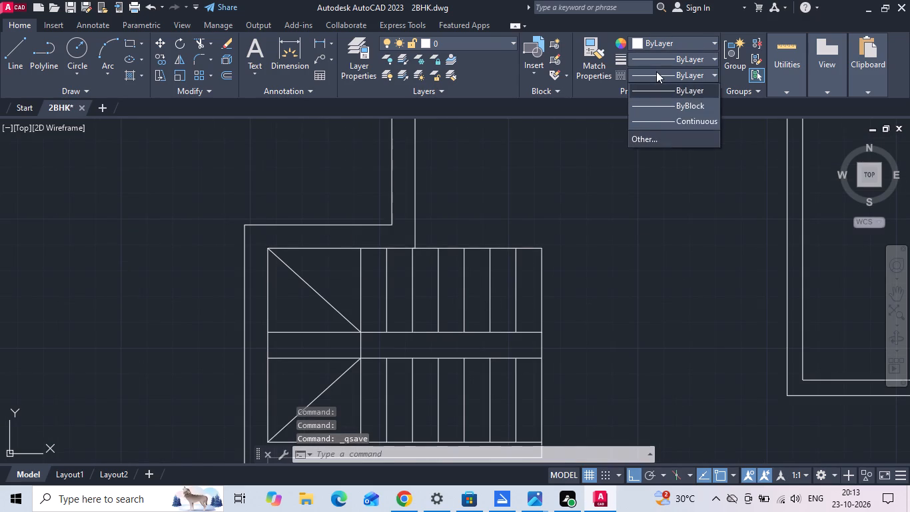
left_click(647, 140)
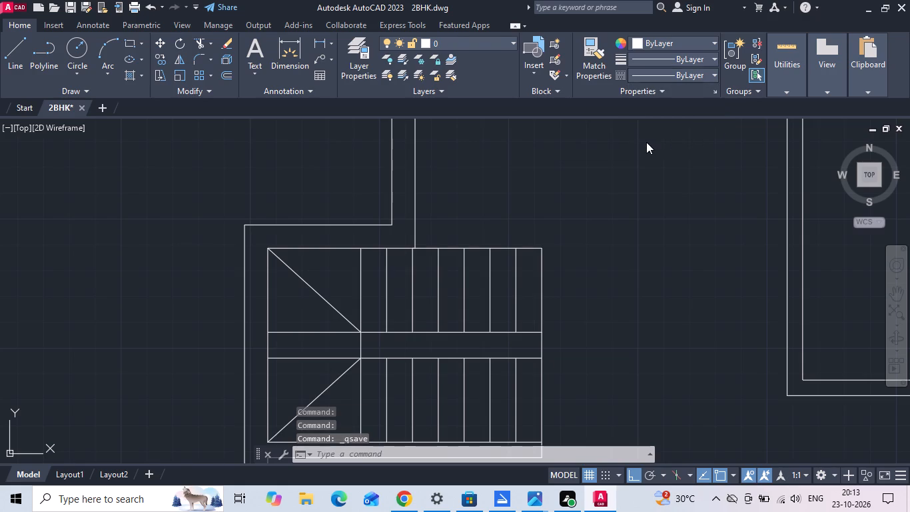
left_click(566, 131)
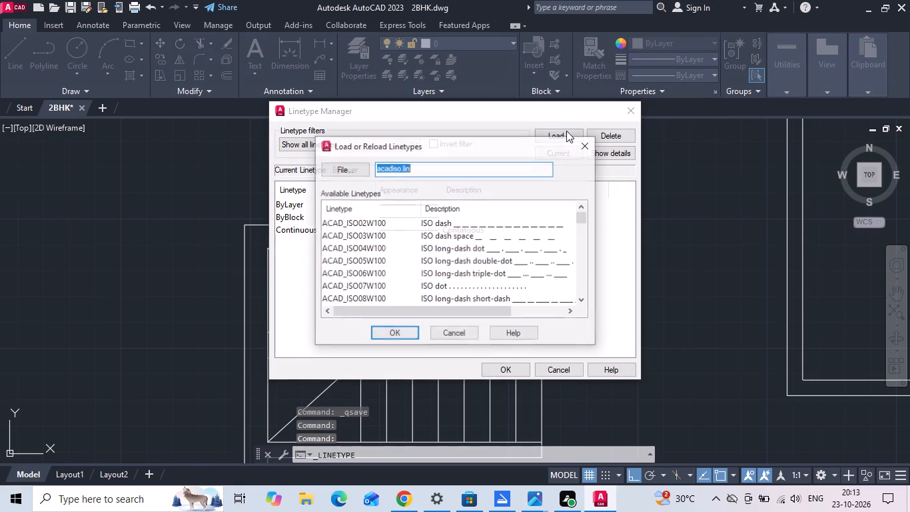
left_click(461, 224)
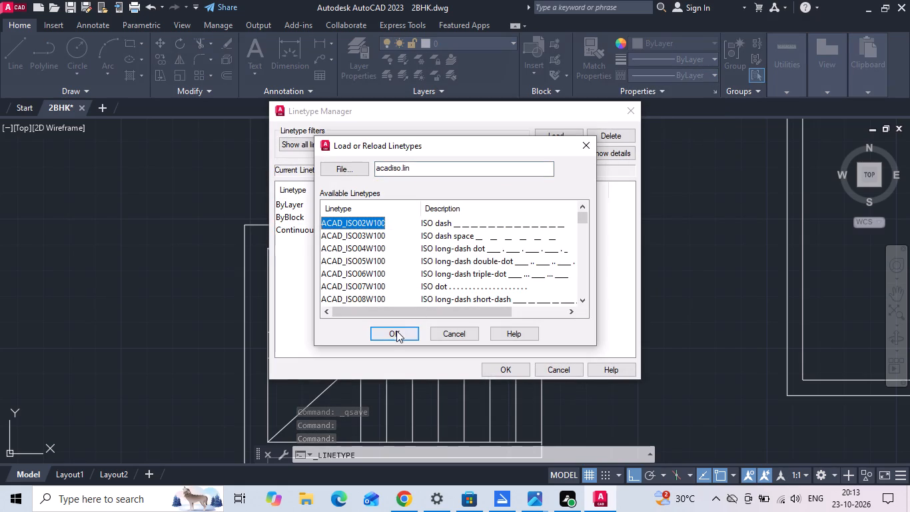
left_click(396, 331)
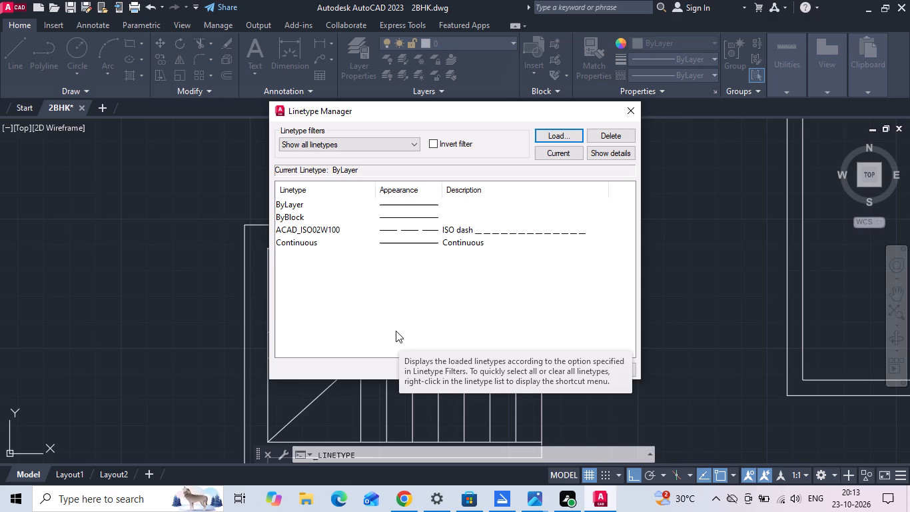
left_click(422, 230)
left_click(490, 365)
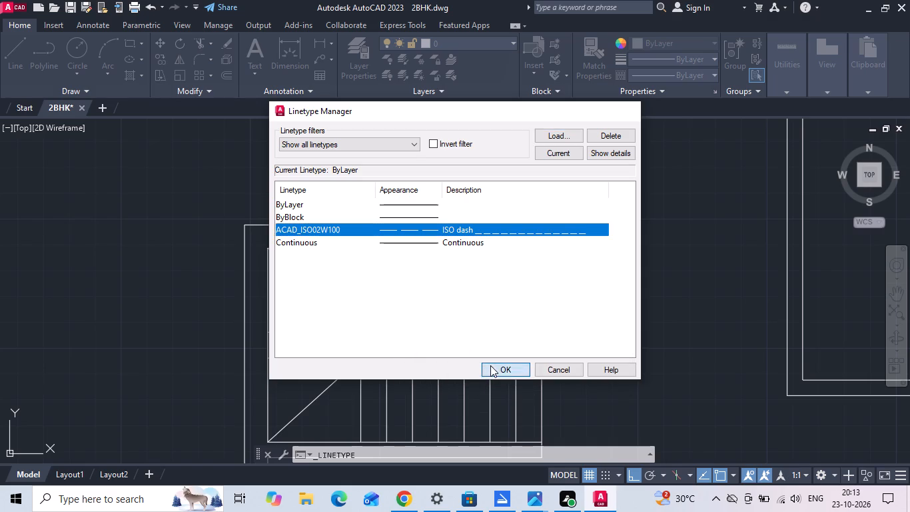
Apply the ACAD_ISO02W100 linetype to the upper flight's risers after the first, its right end line and its new top line.
left_click(551, 289)
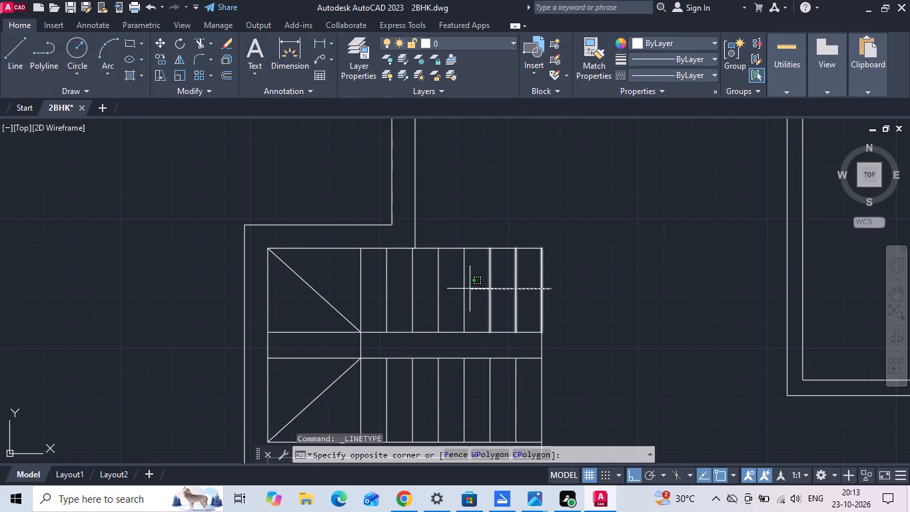
left_click(367, 276)
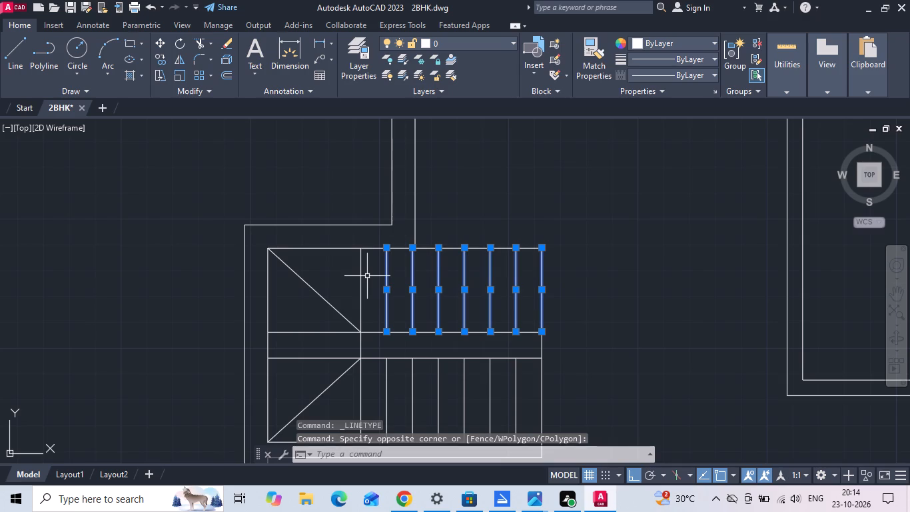
left_click(456, 247)
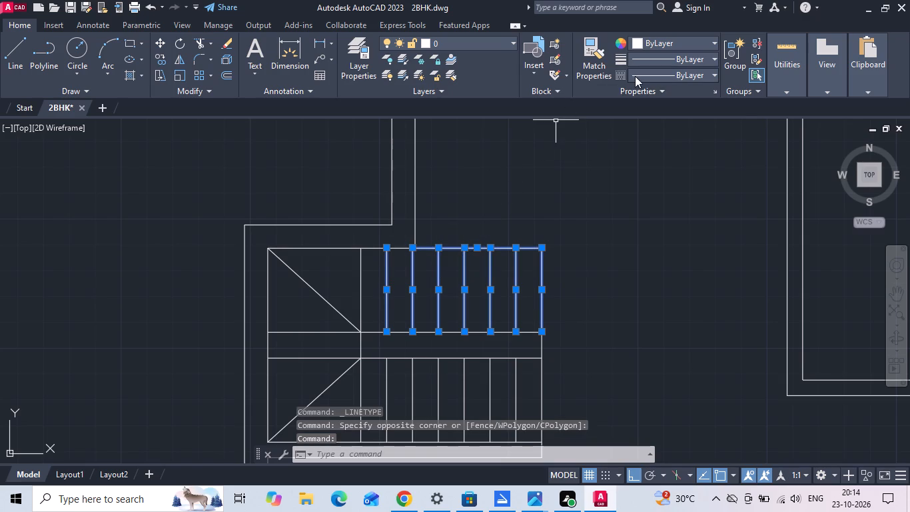
left_click(636, 75)
left_click(644, 120)
Match the properties of a dashed upper riser onto both landing diagonals.
scroll(630, 196, "down", 3)
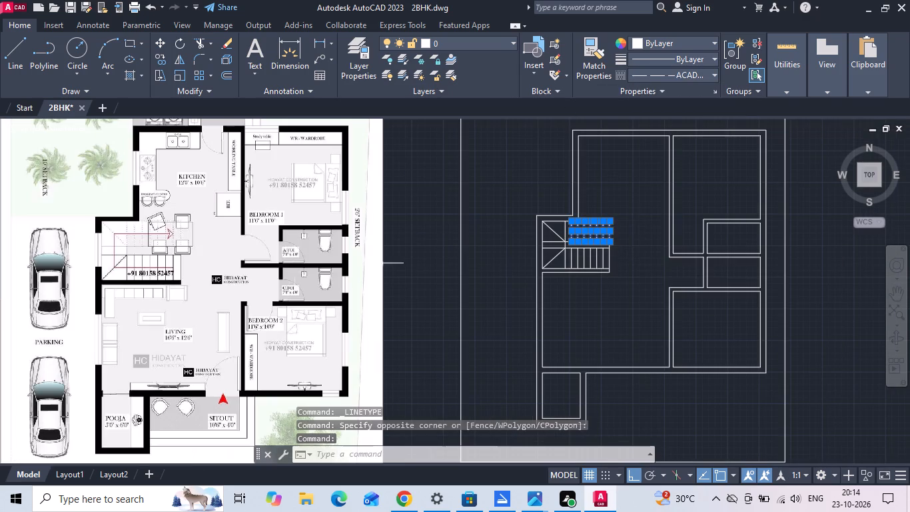
scroll(620, 235, "up", 3)
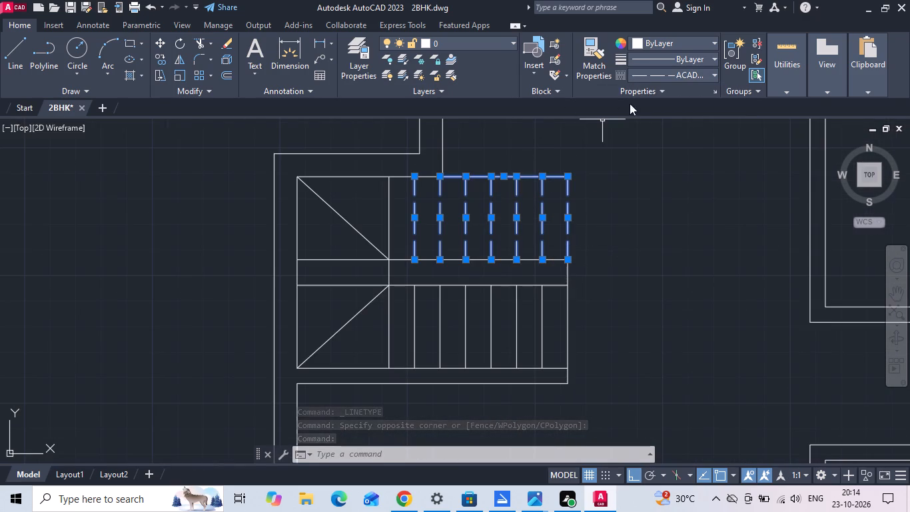
left_click(596, 67)
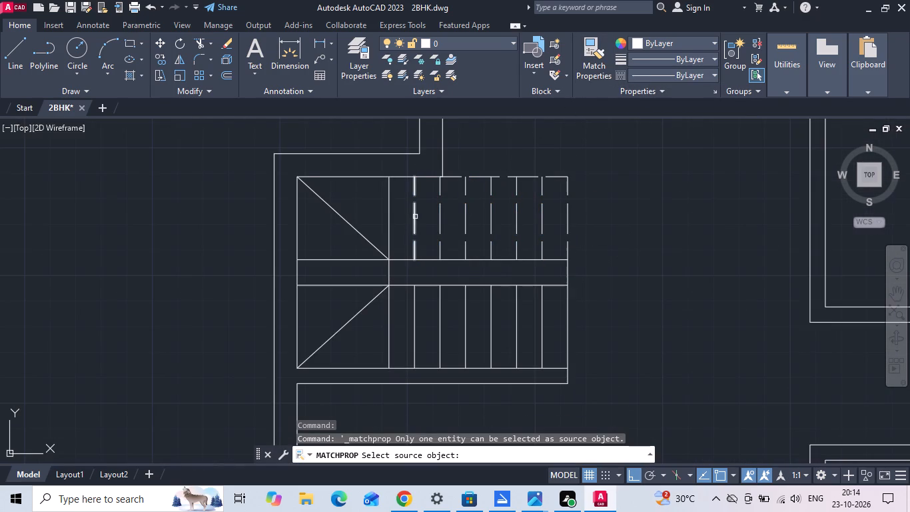
left_click(415, 217)
left_click_drag(375, 225, 358, 239)
left_click(330, 239)
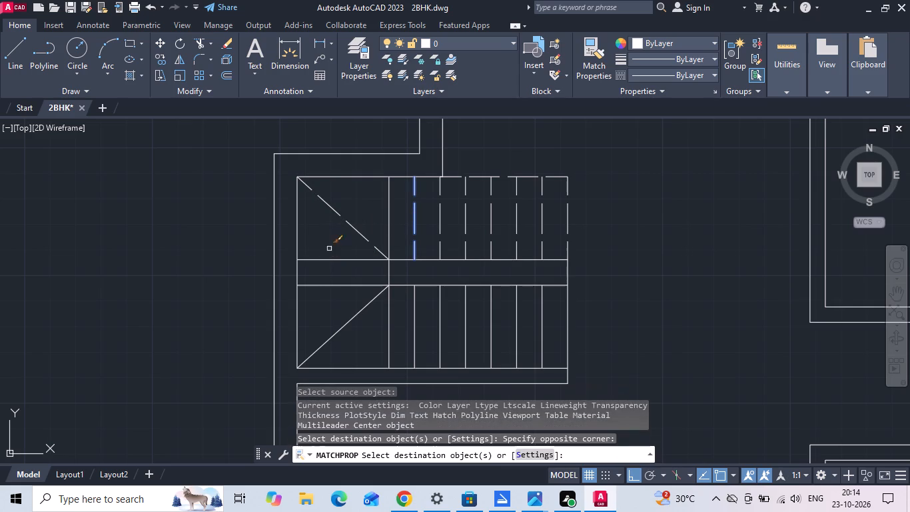
left_click_drag(340, 316, 330, 339)
left_click(323, 352)
scroll(613, 295, "down", 3)
key("Escape")
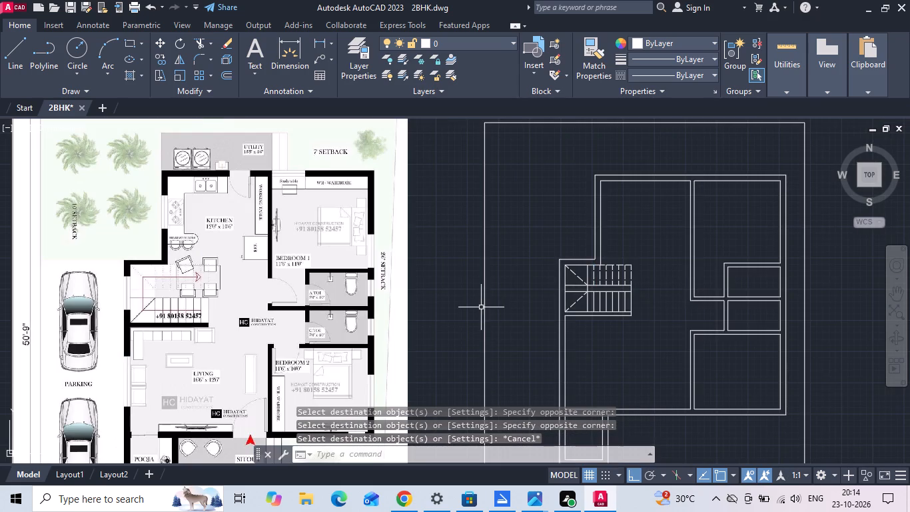
Save the drawing.
key("ctrl+s")
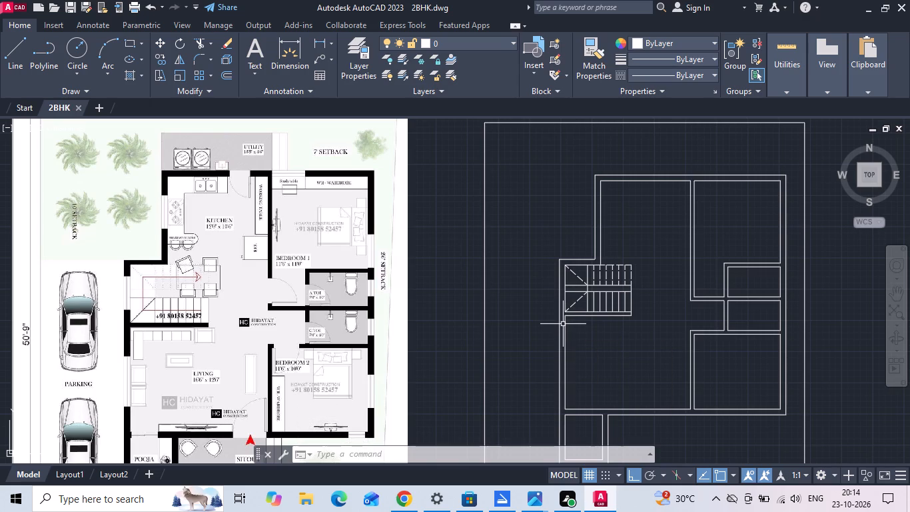
key("ctrl+s")
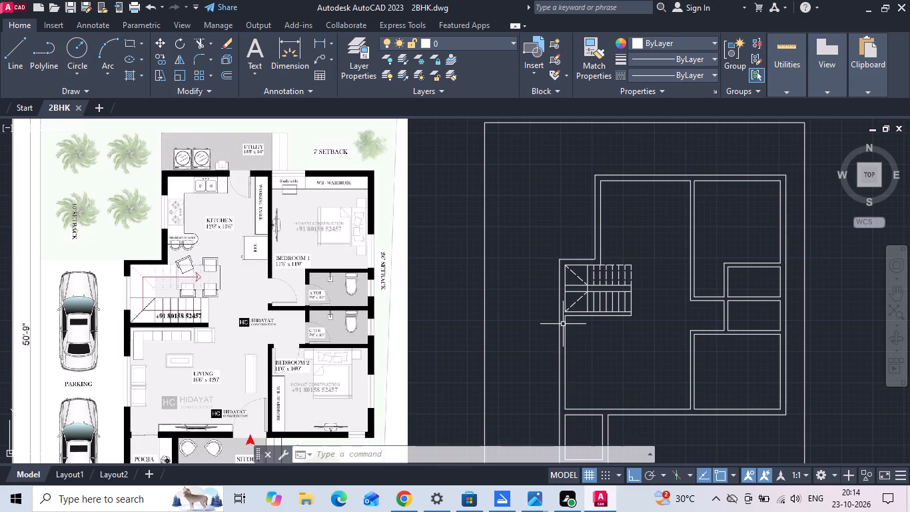
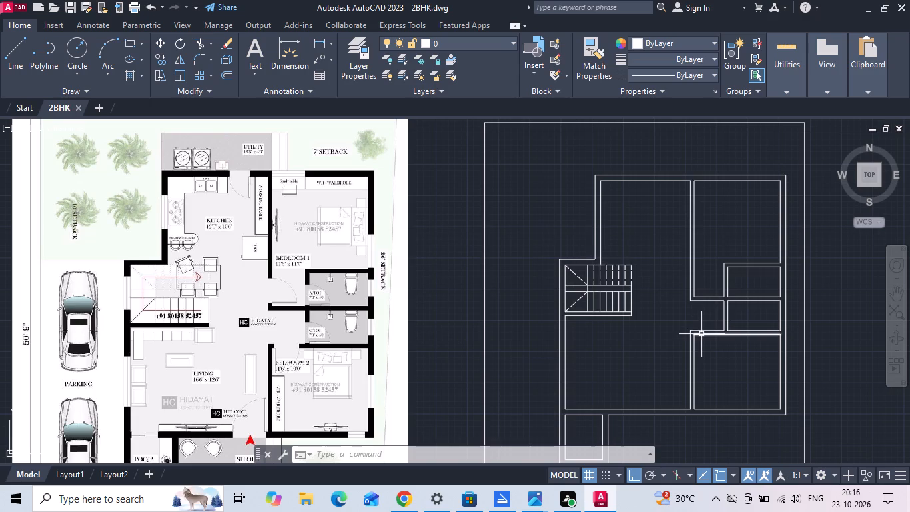
Offset the inner wall line at Bedroom 1's entrance upward by 3", and offset that new line a further 3' for the door opening.
scroll(701, 330, "up", 3)
middle_click_drag(695, 253, 587, 304)
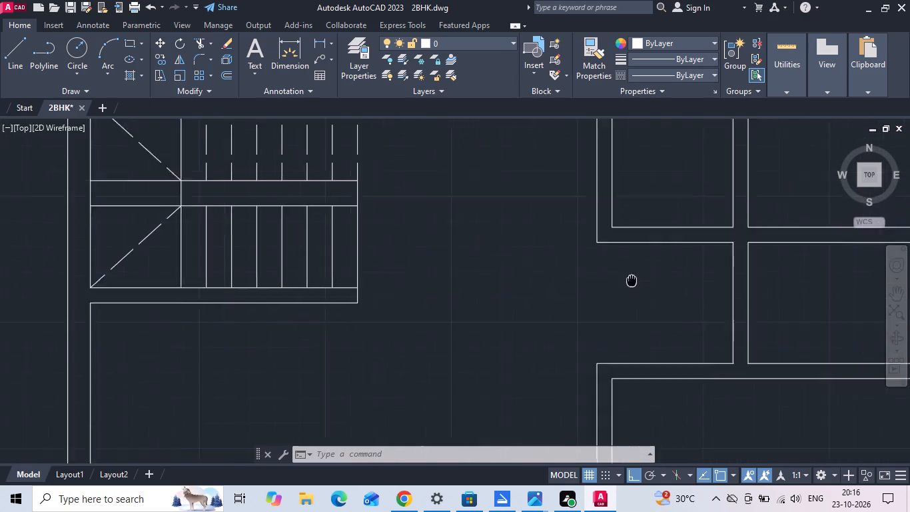
middle_click_drag(587, 304, 460, 352)
type("O 3")
key("space")
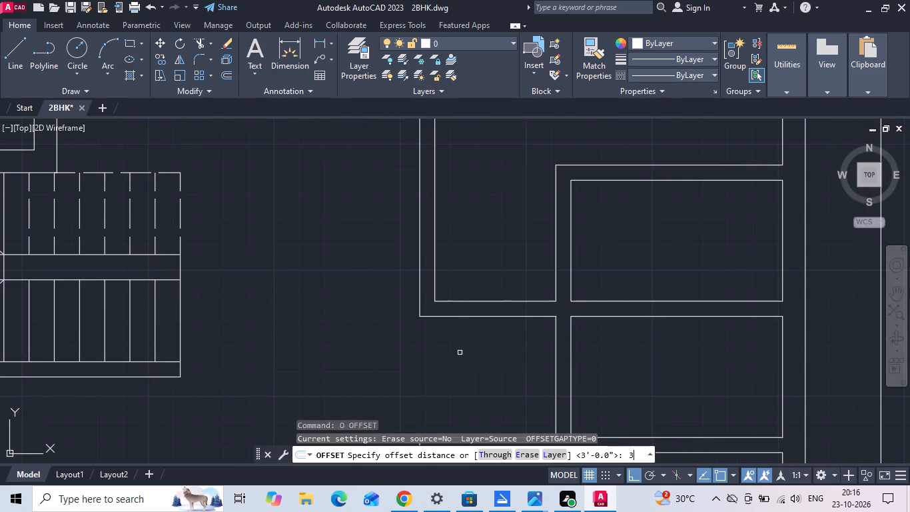
left_click_drag(444, 301, 447, 294)
left_click(458, 265)
key("Escape")
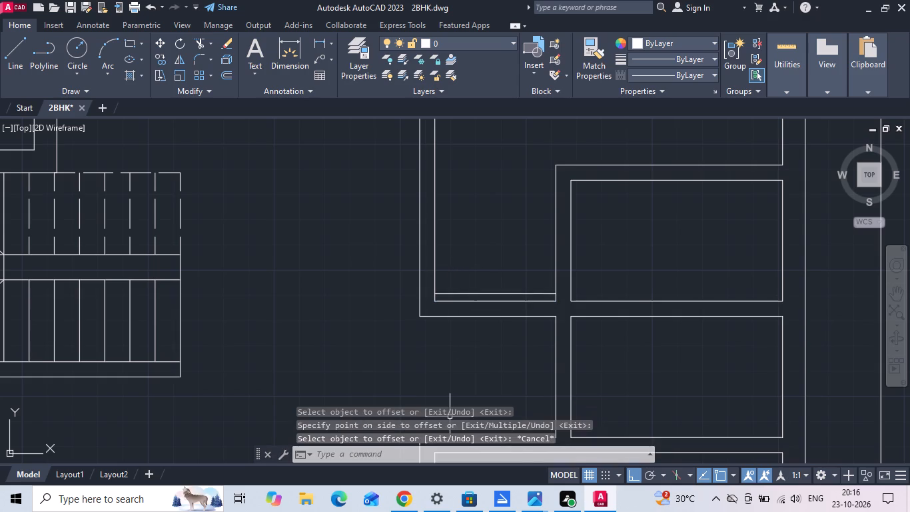
type("O 3'")
key("Return")
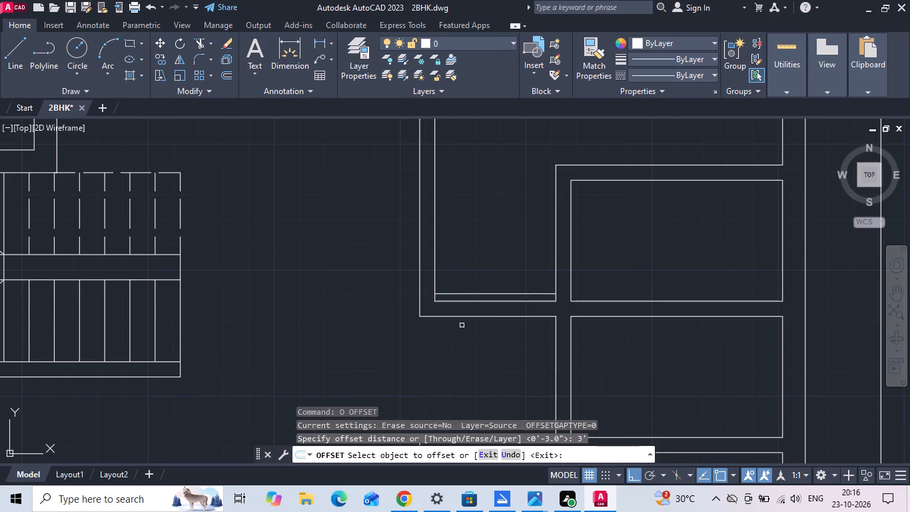
left_click_drag(458, 293, 458, 283)
left_click(467, 235)
key("Escape")
Extend both door-opening lines across Bedroom 1's left wall, and the lower one also across the attached toilet's wall.
type("EX")
key("space")
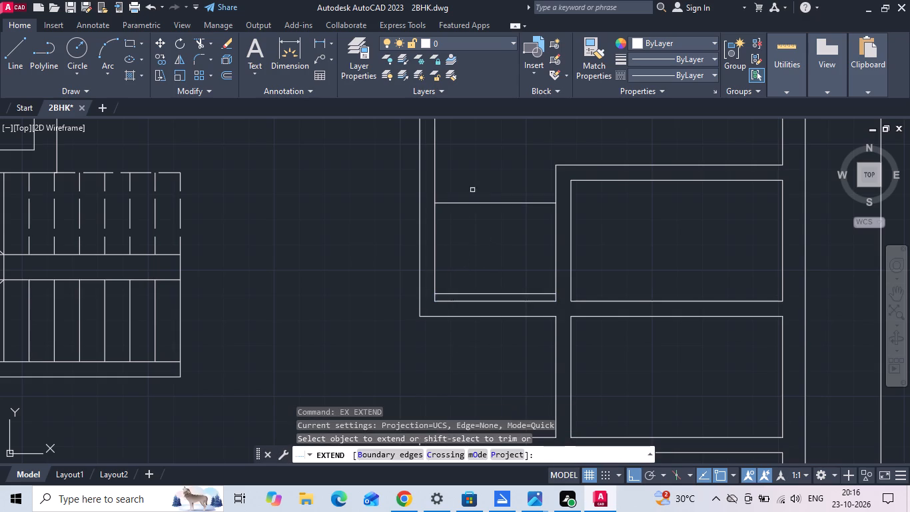
left_click_drag(474, 176, 461, 244)
left_click(444, 297)
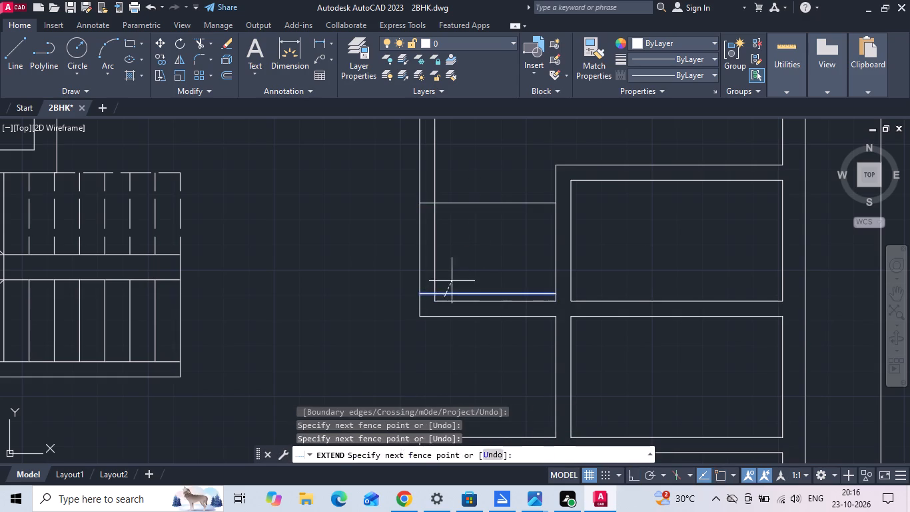
left_click(452, 281)
left_click(547, 293)
key("Escape")
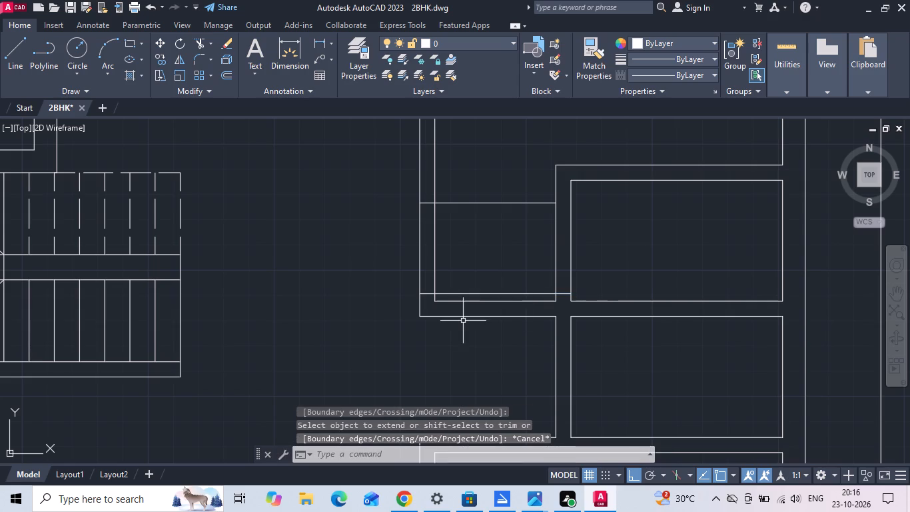
Trim the wall lines and excess jamb lines to open the 3' doorway in Bedroom 1's left wall.
key("t")
key("r")
key("space")
left_click_drag(398, 263, 458, 294)
key("Escape")
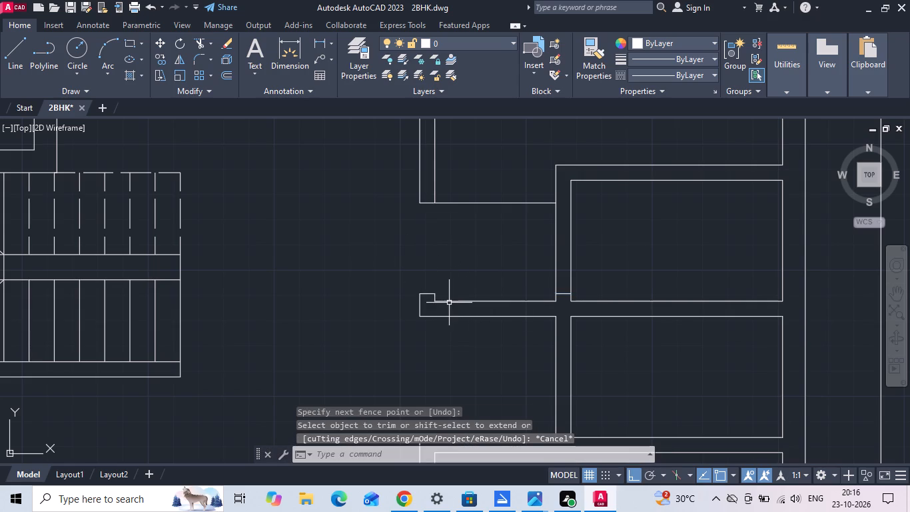
key("t")
key("r")
key("space")
left_click_drag(468, 227, 493, 154)
key("Escape")
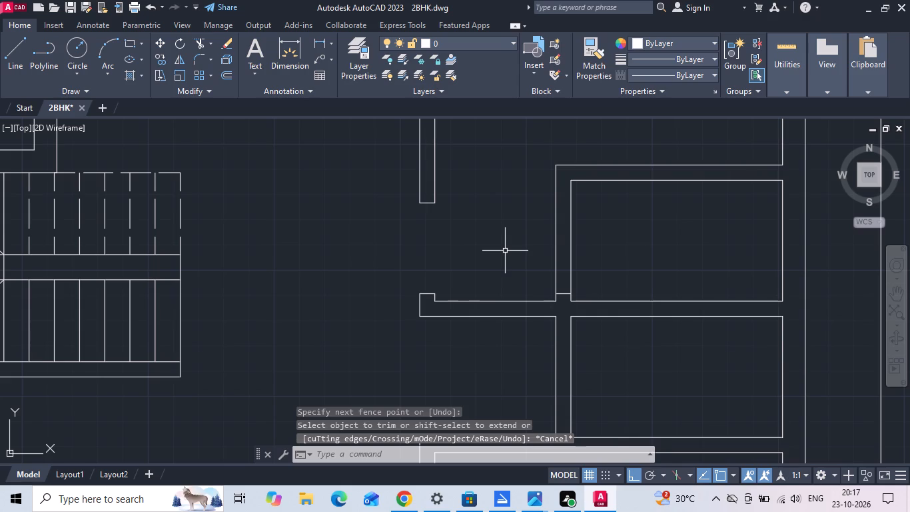
Offset the attached toilet's short jamb line upward by 2'6" and trim the wall between the jambs to open its doorway.
type("O 2")
type("'6")
key("space")
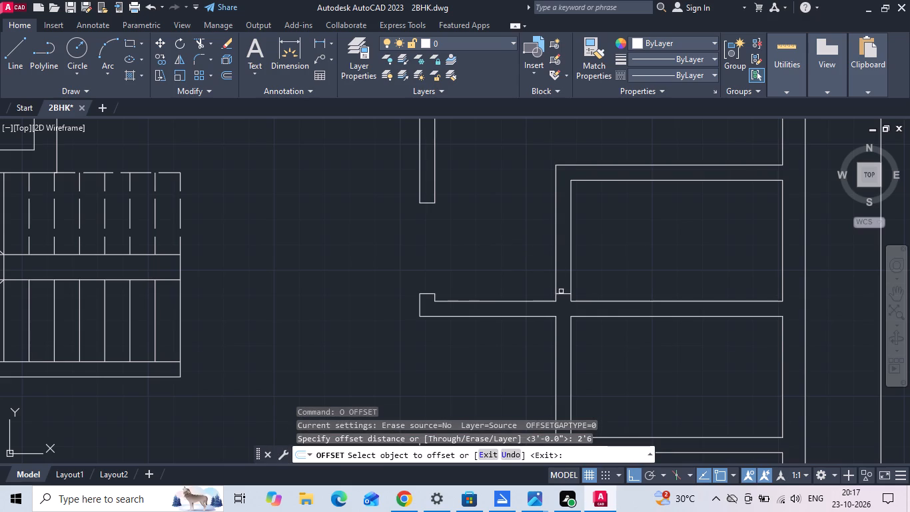
left_click(564, 293)
left_click(578, 225)
key("Escape")
type("TR")
key("space")
left_click_drag(606, 246, 494, 253)
scroll(492, 253, "down", 4)
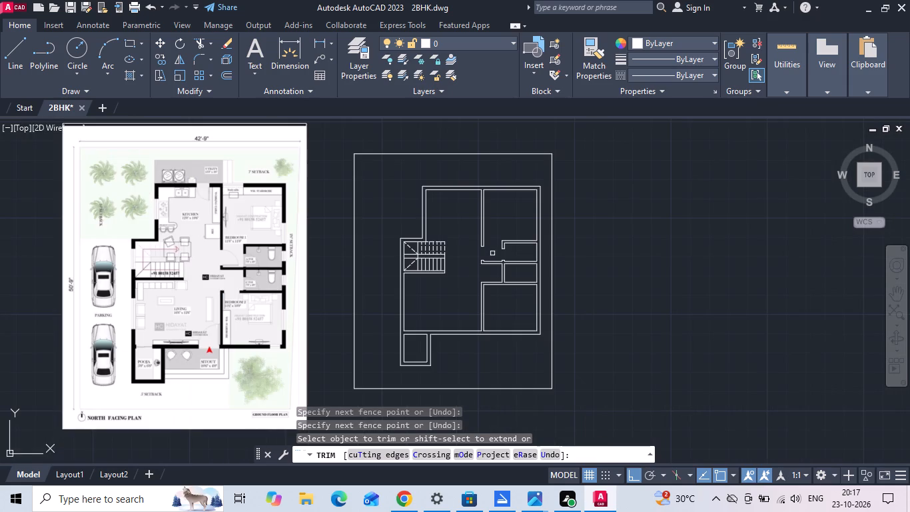
key("Escape")
Copy the common toilet's bottom wall line 3" upward, extend it across the left wall, and trim it to a jamb line.
scroll(511, 311, "up", 2)
scroll(497, 212, "up", 1)
scroll(506, 235, "down", 1)
scroll(530, 295, "down", 2)
scroll(299, 267, "up", 1)
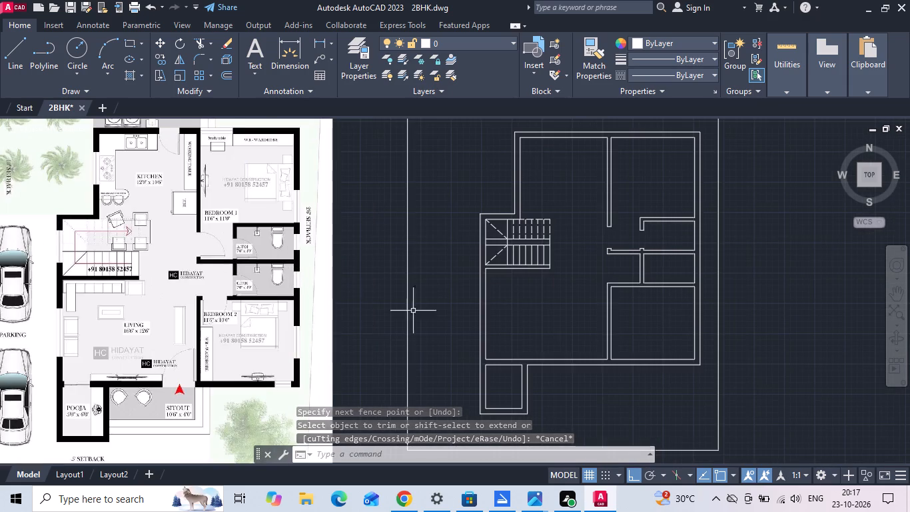
scroll(540, 286, "up", 1)
scroll(736, 263, "up", 2)
middle_click_drag(722, 267, 432, 279)
scroll(380, 279, "up", 1)
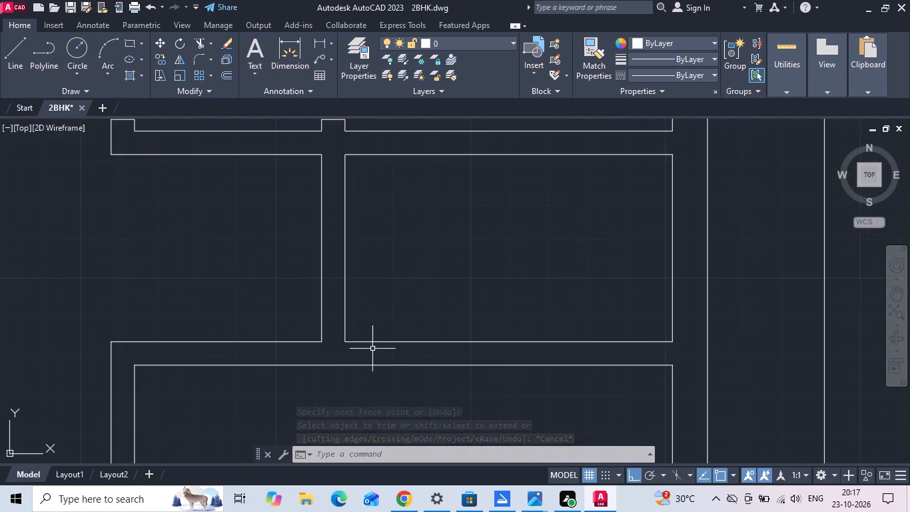
left_click(374, 350)
left_click(368, 335)
right_click(368, 334)
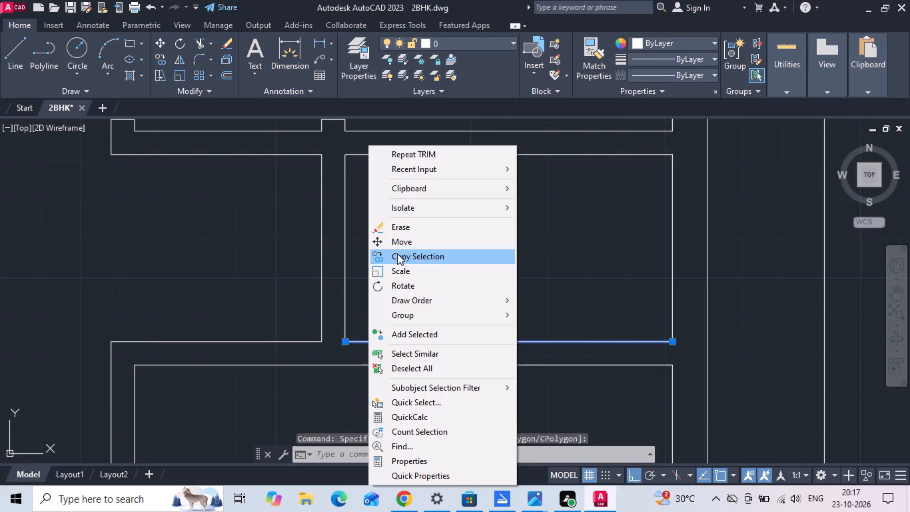
left_click(397, 256)
left_click(408, 292)
type("3")
key("space")
key("Escape")
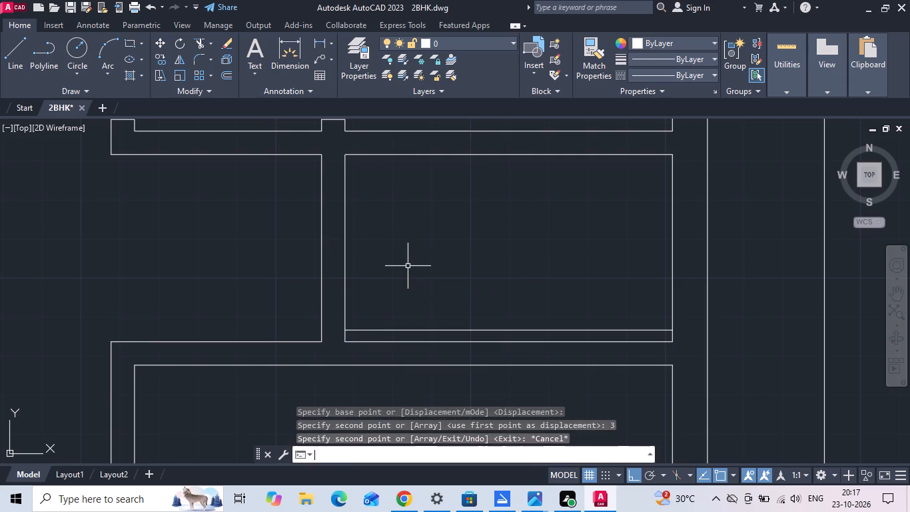
type("EX")
key("space")
left_click(361, 332)
key("Escape")
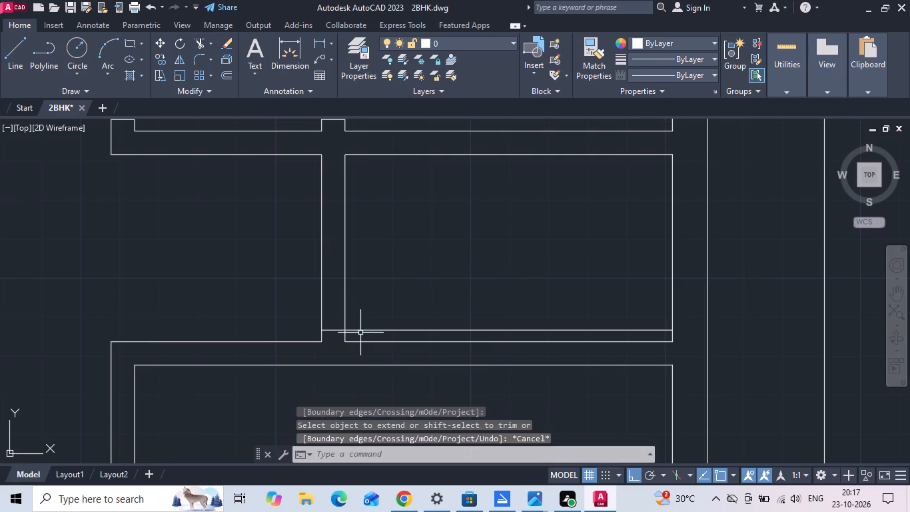
key("t")
key("r")
key("space")
left_click(360, 329)
key("Escape")
Offset the common toilet's jamb line upward by 2'6" and trim the wall between the jambs to open its doorway.
type("O 2'6")
key("space")
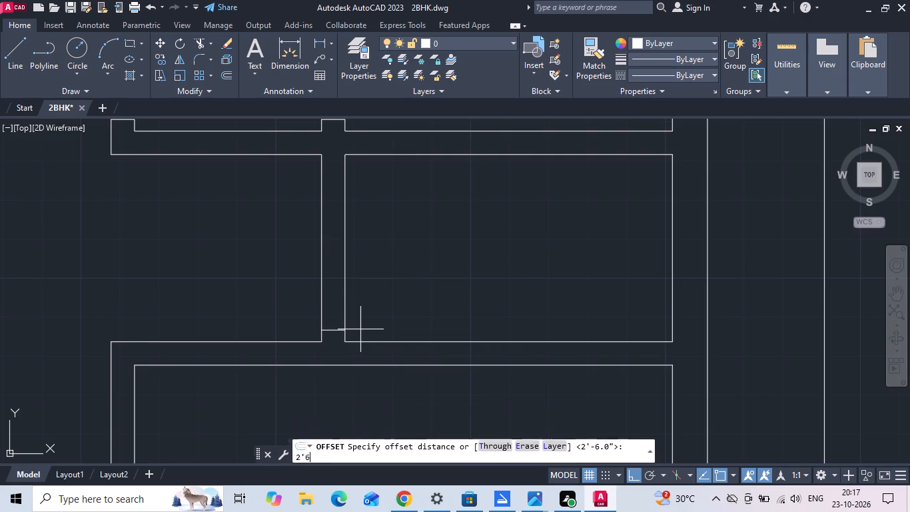
left_click(332, 329)
left_click(338, 301)
key("Escape")
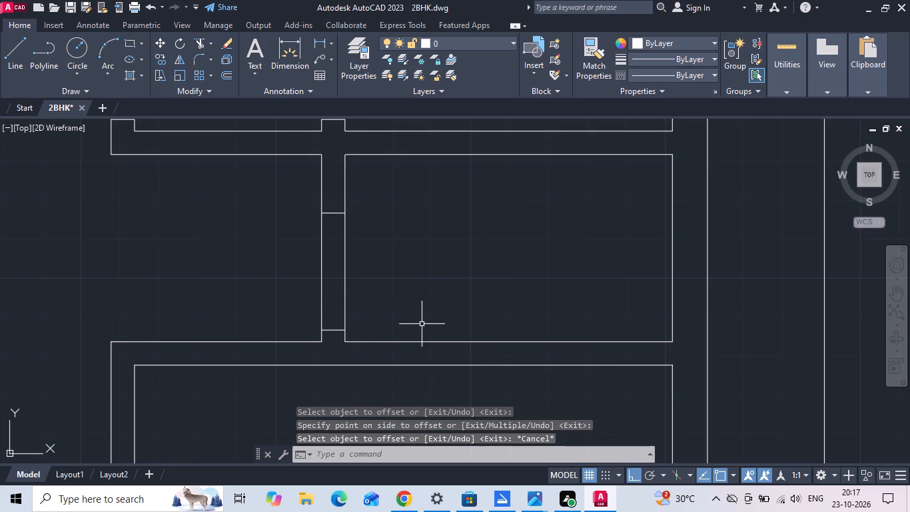
type("TR")
key("space")
left_click_drag(290, 285, 417, 267)
key("Escape")
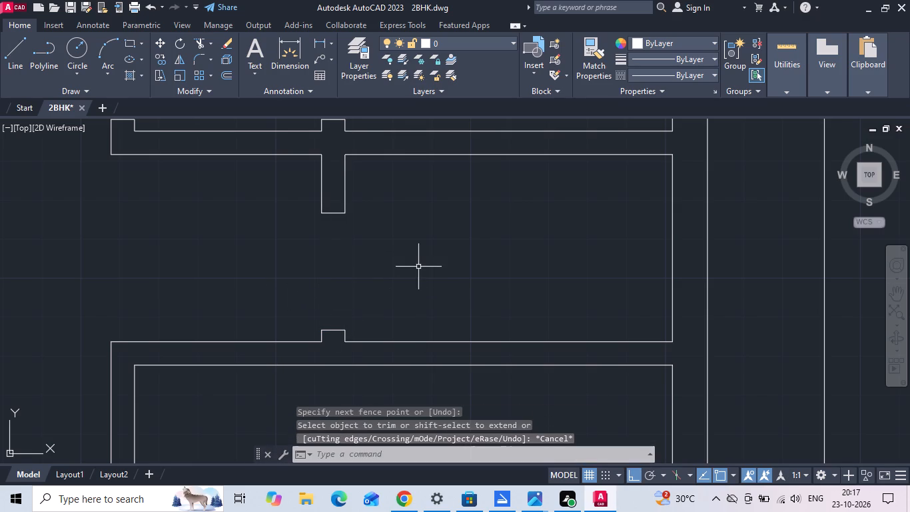
Copy Bedroom 2's left inner wall line to the right at 3" and 3'3" for the door jambs.
scroll(419, 269, "down", 1)
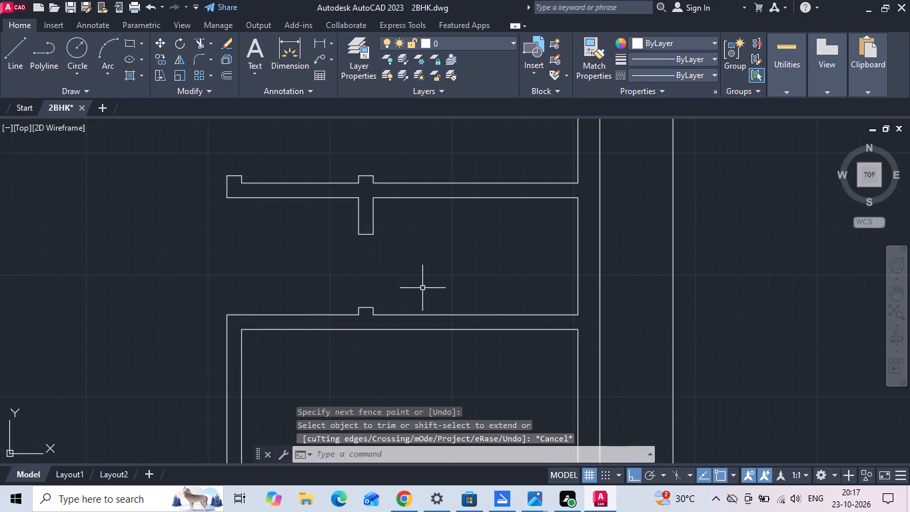
scroll(422, 287, "down", 4)
scroll(419, 298, "up", 3)
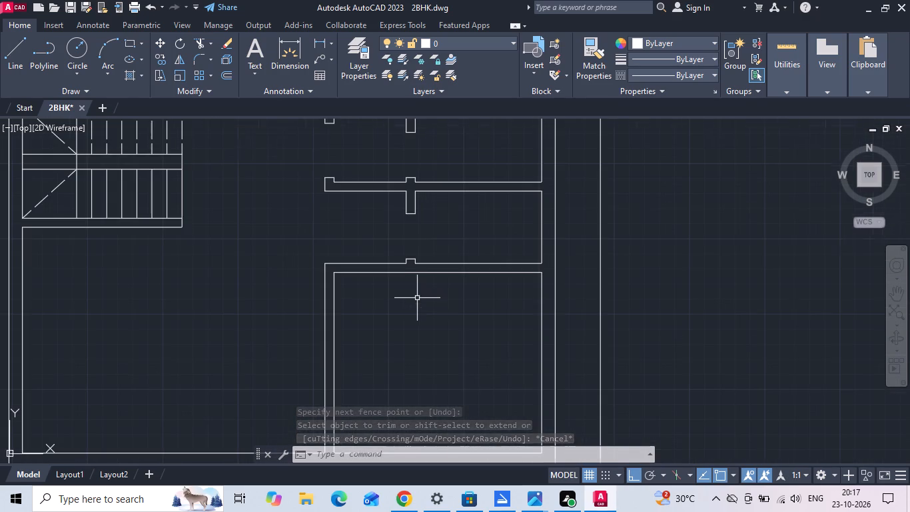
scroll(430, 279, "down", 3)
scroll(291, 290, "up", 2)
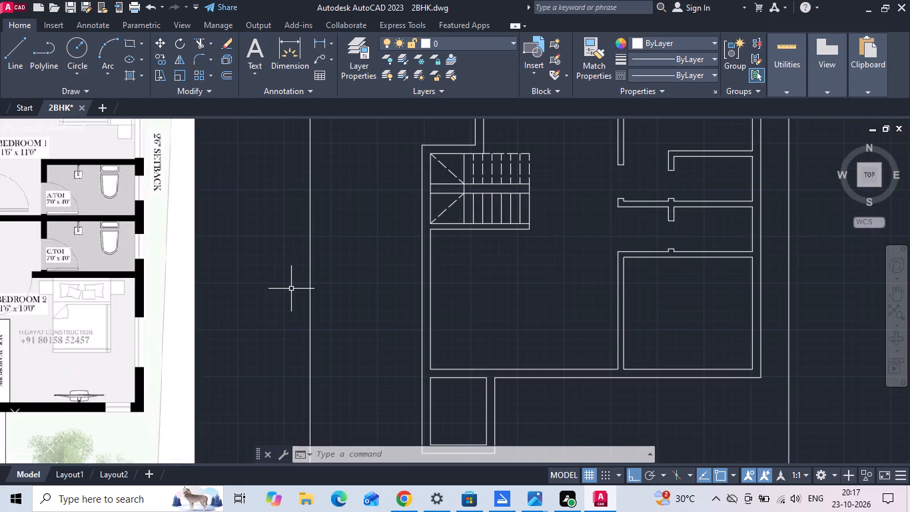
scroll(290, 289, "down", 1)
scroll(523, 259, "up", 2)
scroll(468, 303, "up", 2)
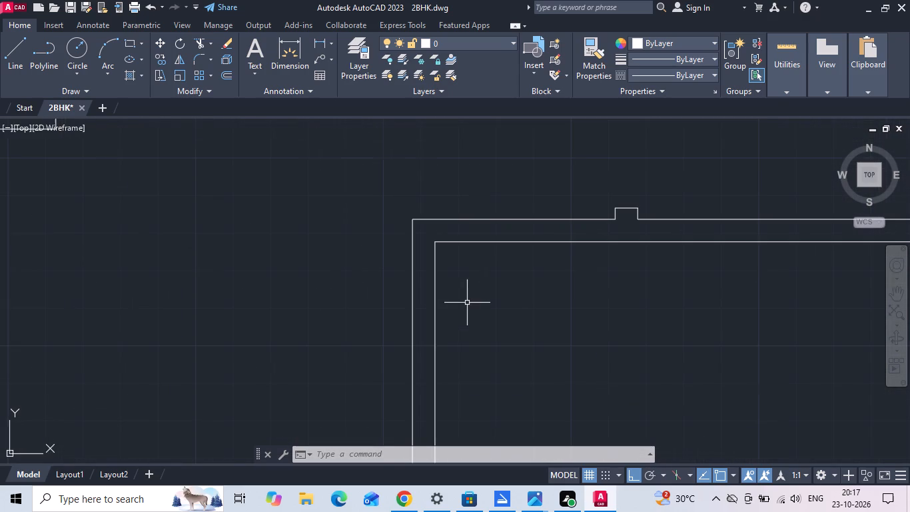
left_click_drag(463, 303, 442, 322)
left_click(421, 335)
right_click(421, 335)
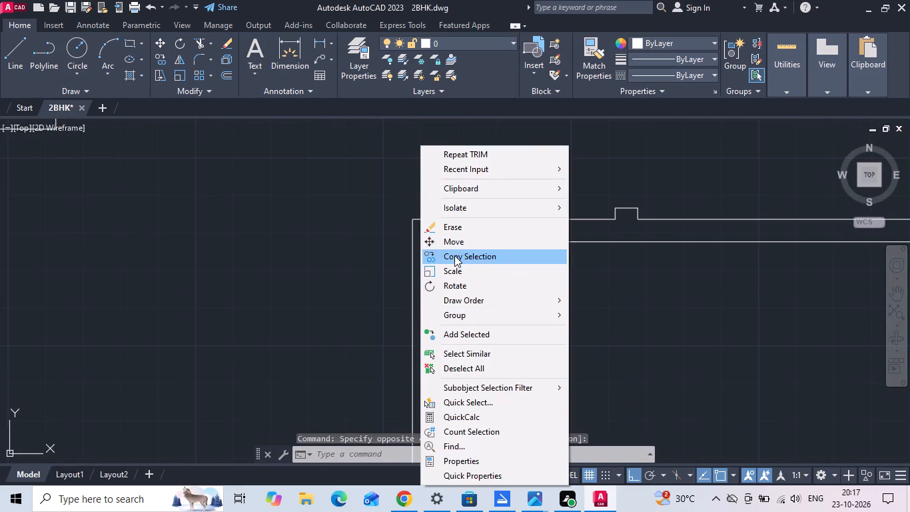
left_click(454, 255)
left_click_drag(488, 305, 518, 305)
type("3")
key("space")
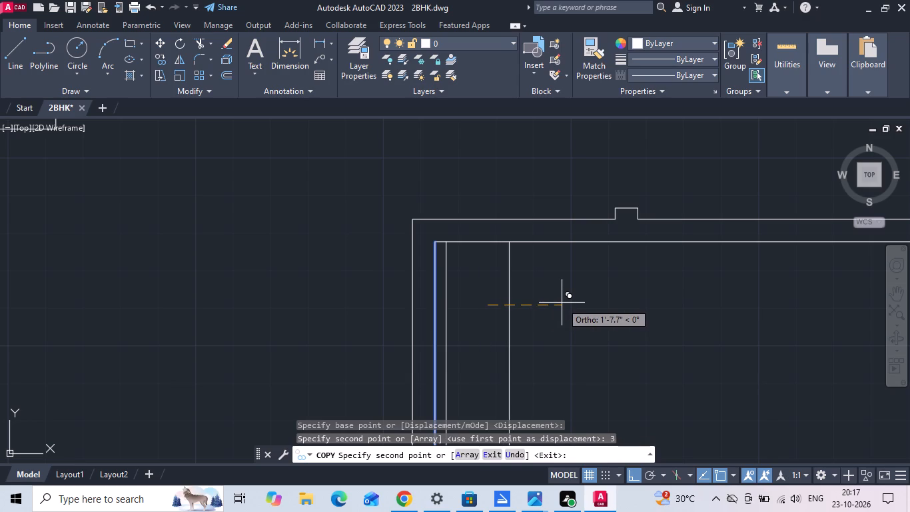
key("3")
type("'3")
key("Return")
key("Escape")
Extend both copied lines through Bedroom 2's top wall and trim the wall and excess line lengths to open the doorway.
type("EX")
key("space")
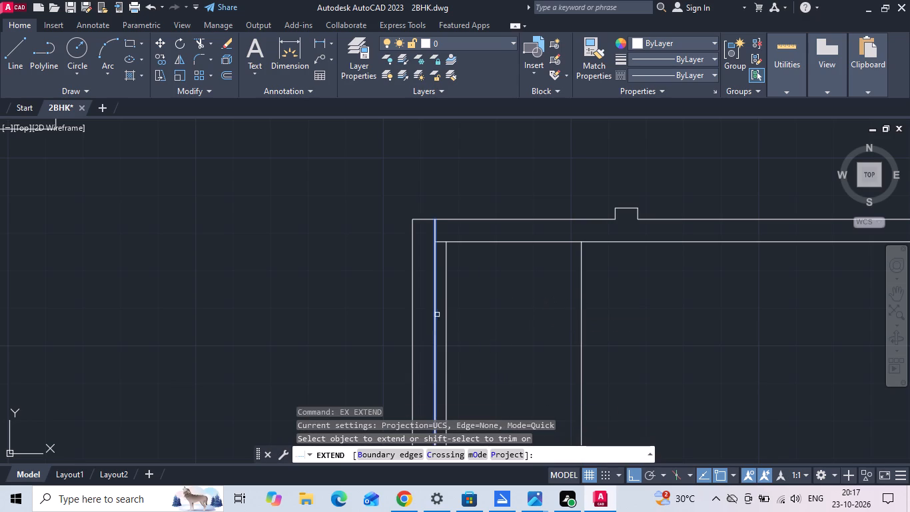
left_click(439, 309)
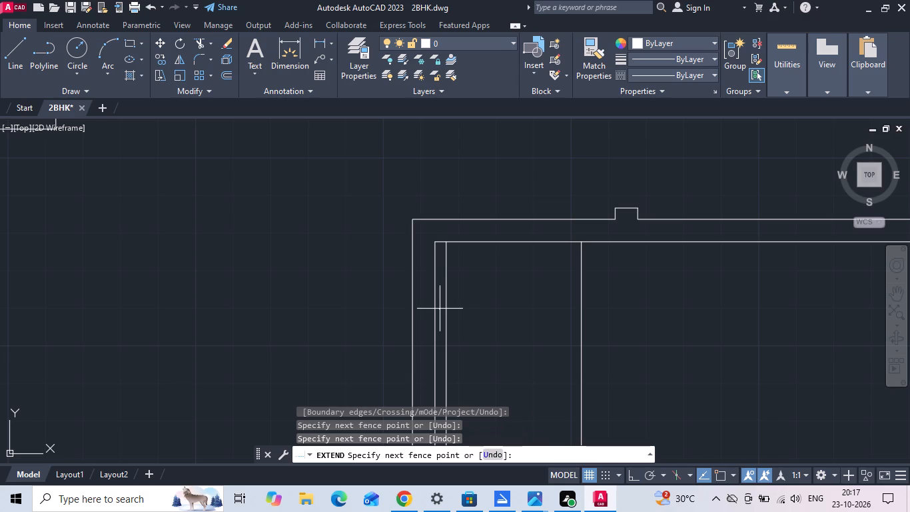
left_click(618, 316)
key("Escape")
key("t")
key("r")
key("space")
left_click_drag(533, 195, 526, 242)
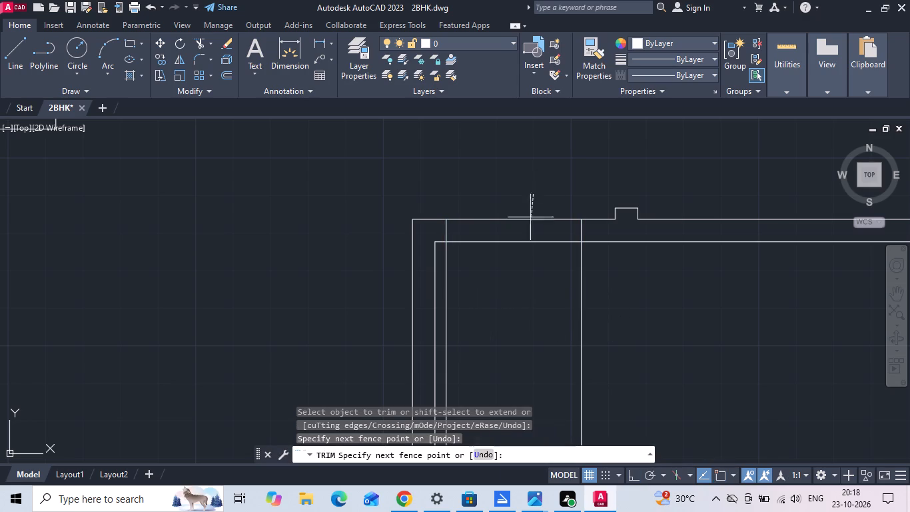
left_click_drag(526, 242, 444, 352)
left_click_drag(472, 342, 671, 324)
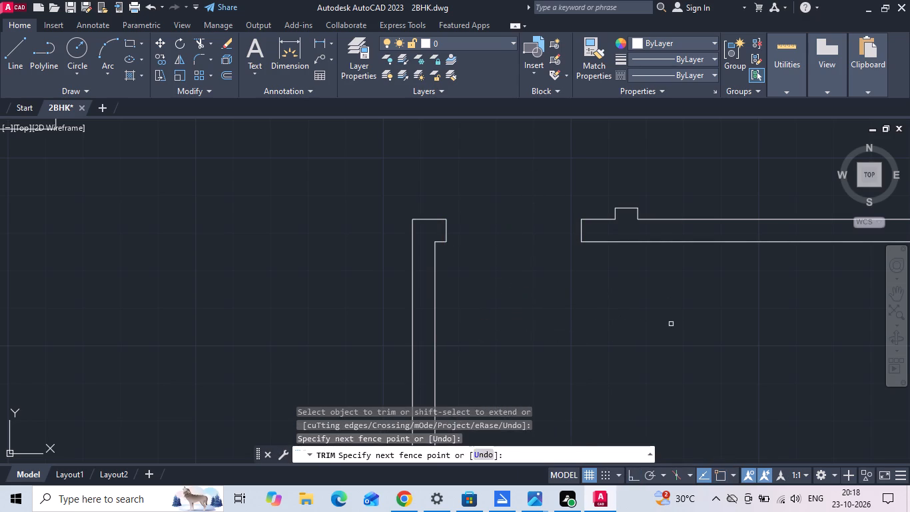
key("Escape")
Save the drawing.
key("ctrl+s")
scroll(628, 322, "down", 2)
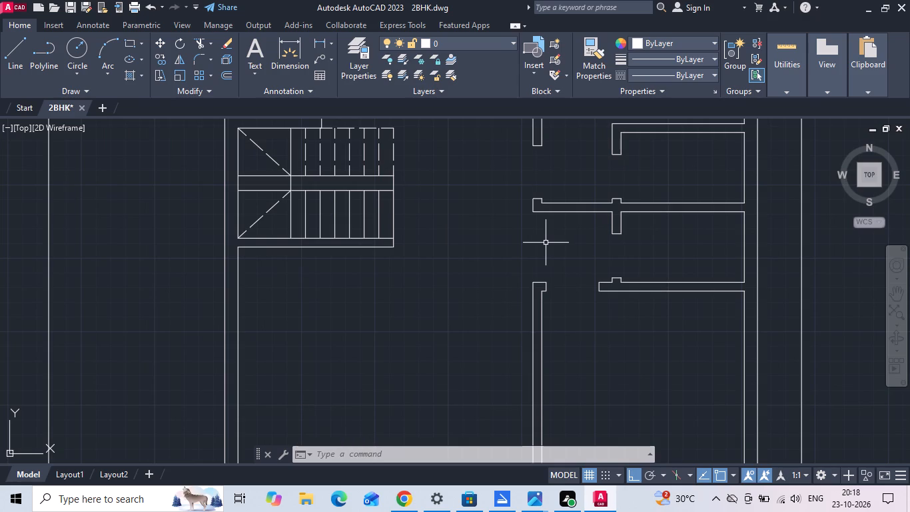
key("ctrl+s")
Offset the living room's right inner wall line leftward by 3", and offset that new line leftward by 4'3" for the entrance jambs.
scroll(545, 243, "down", 3)
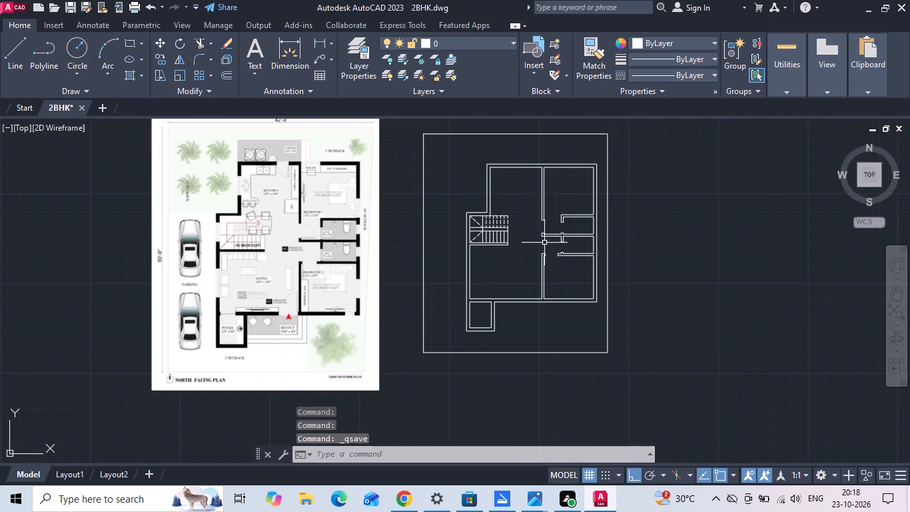
scroll(510, 250, "up", 1)
middle_click_drag(488, 313, 503, 267)
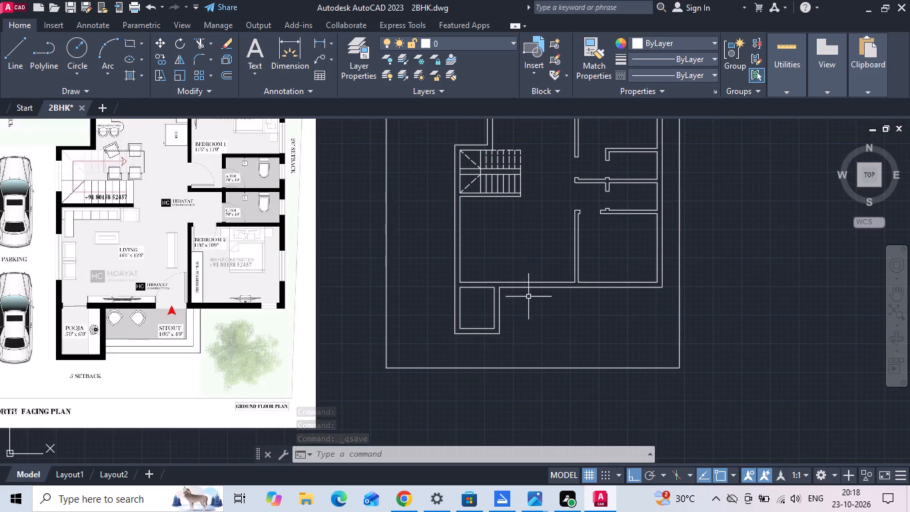
scroll(545, 306, "up", 1)
type("O 3")
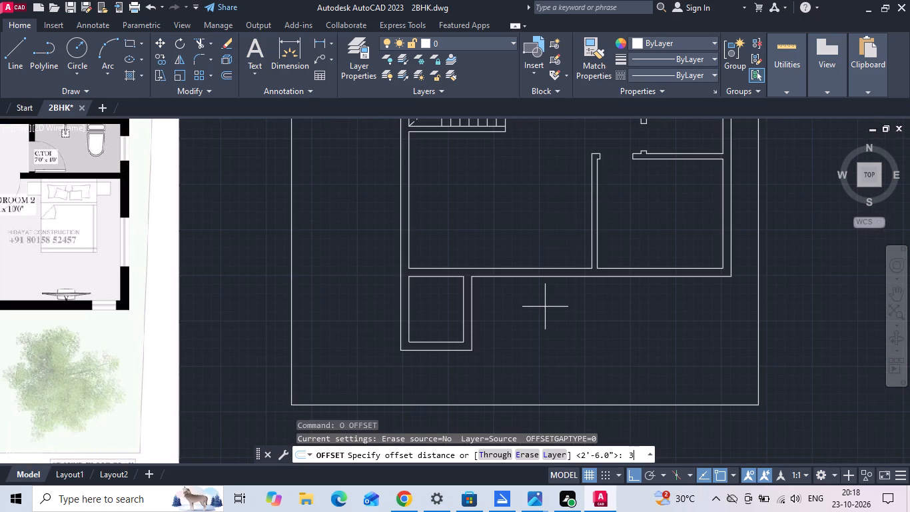
key("Return")
scroll(591, 268, "up", 2)
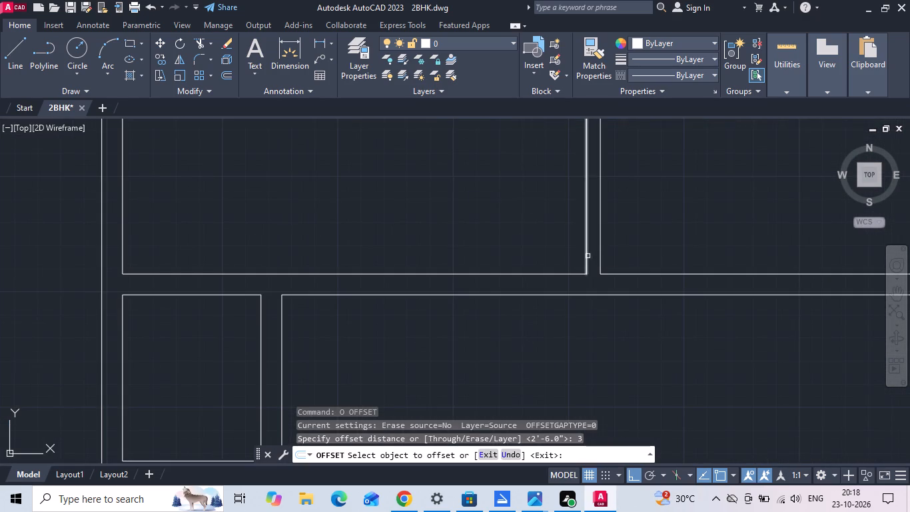
left_click_drag(587, 255, 581, 254)
left_click(507, 244)
key("space")
key("space")
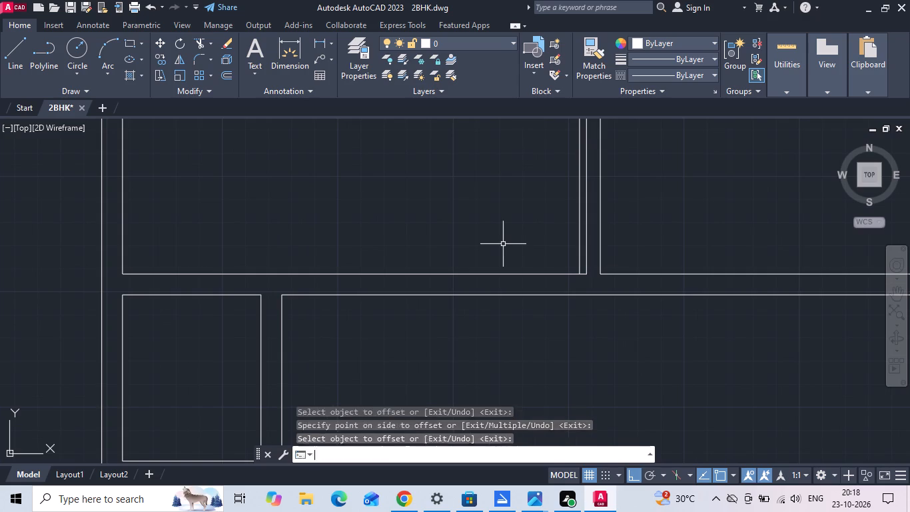
key("4")
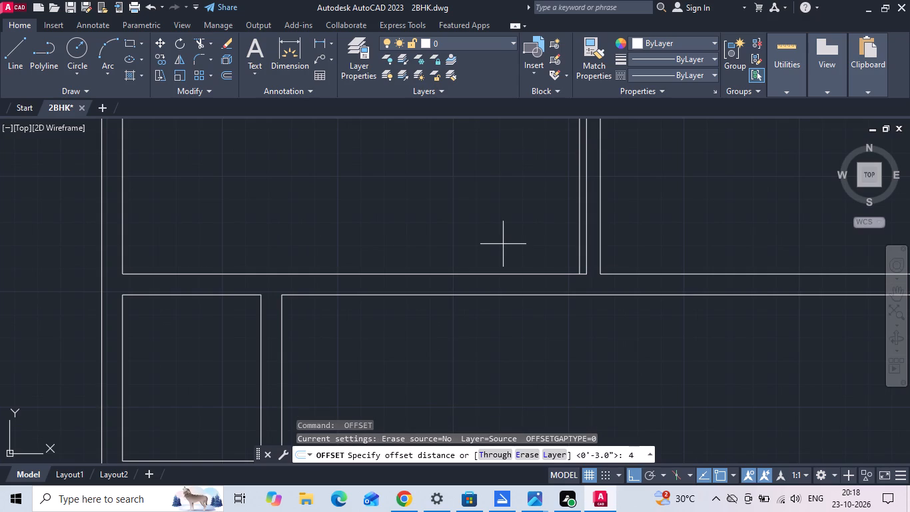
type("'3")
key("Return")
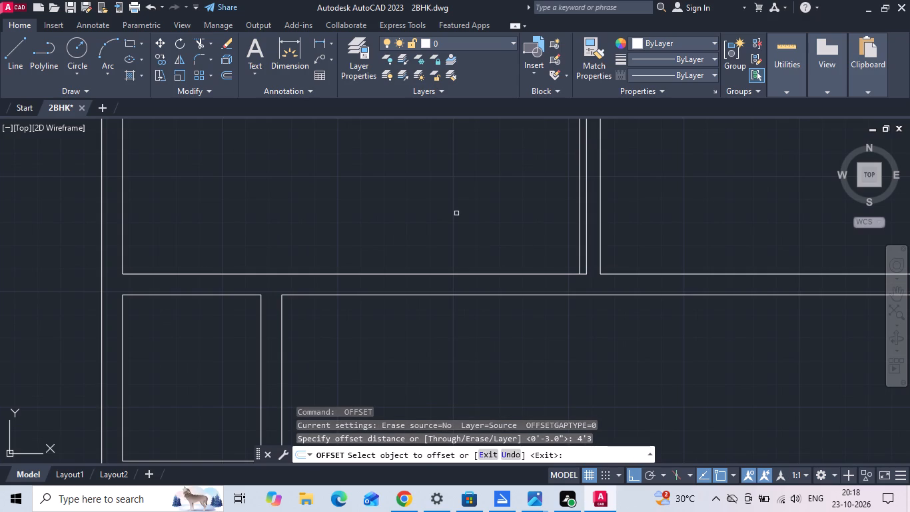
left_click_drag(580, 243, 555, 249)
left_click(514, 255)
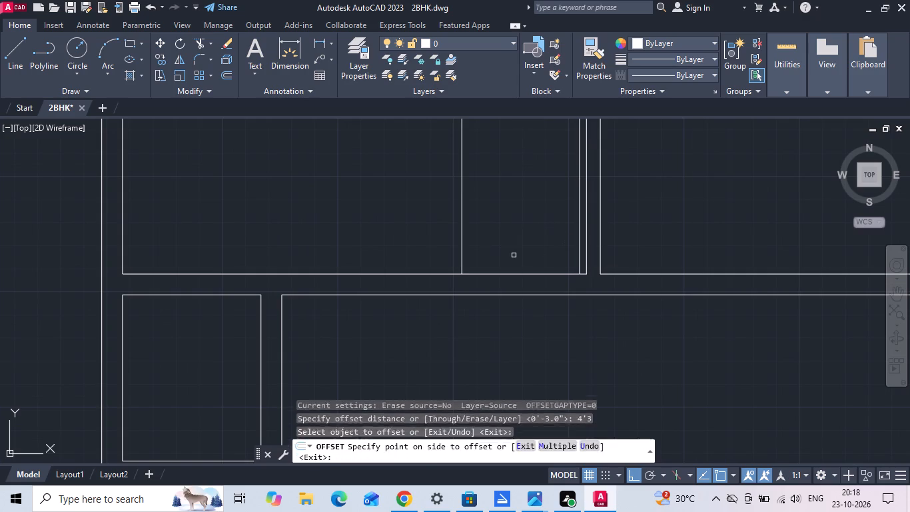
key("Escape")
Extend both jamb lines through the living room's bottom wall and trim the wall and excess line lengths to open the entrance doorway.
type("EX")
key("space")
left_click_drag(508, 253, 424, 228)
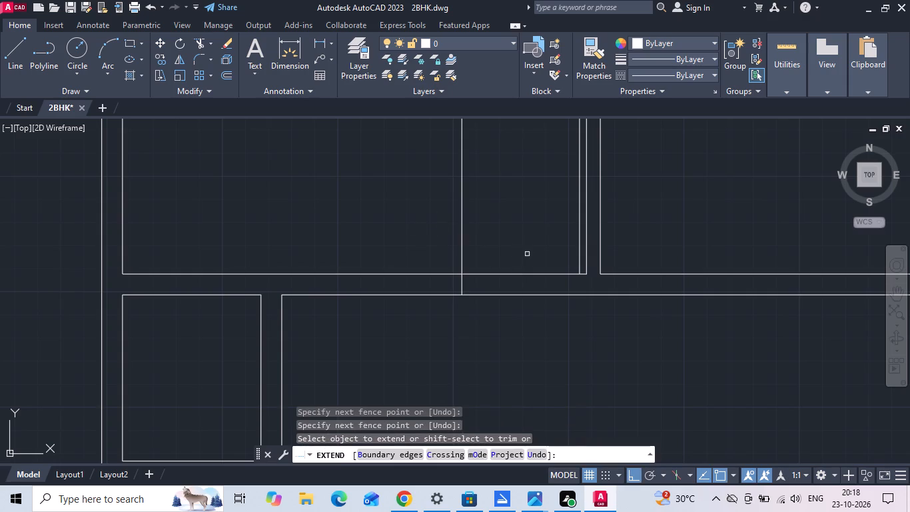
left_click(582, 258)
key("Escape")
type("TR")
key("space")
left_click_drag(522, 249, 510, 332)
left_click_drag(481, 247, 435, 220)
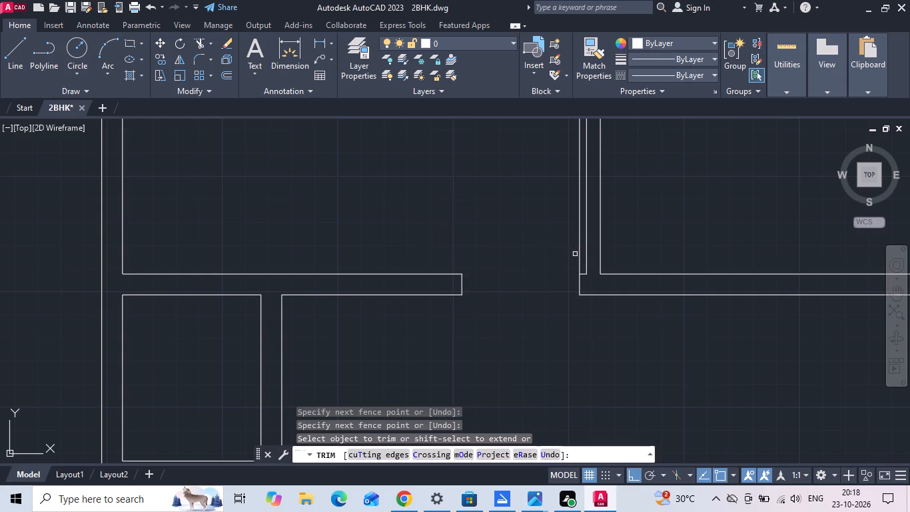
left_click(580, 256)
scroll(532, 319, "down", 3)
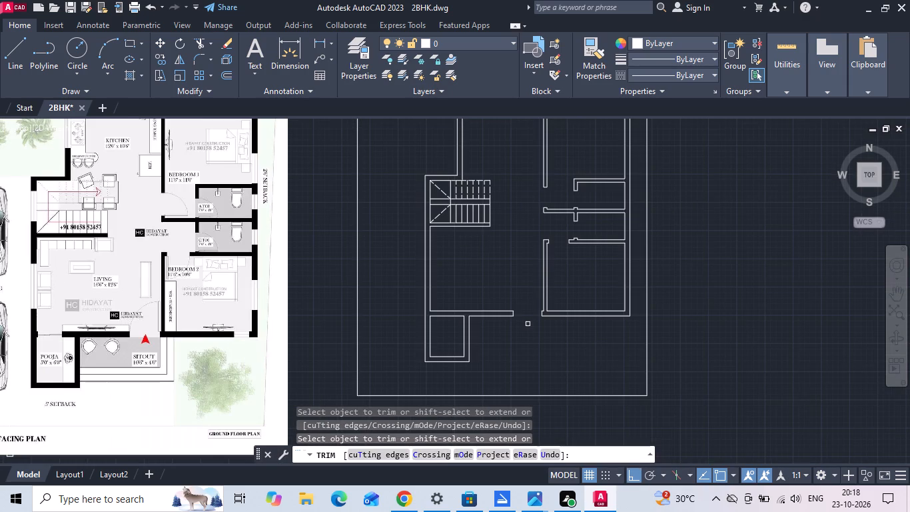
key("Escape")
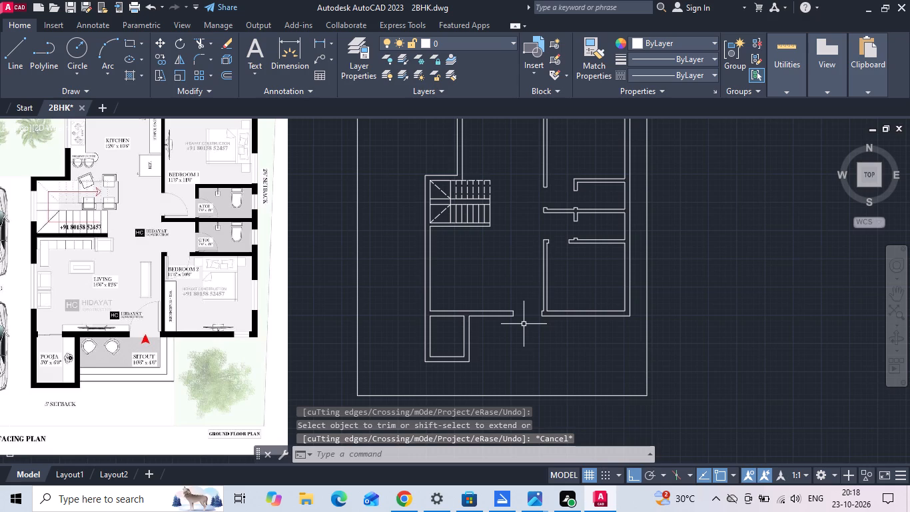
Copy the pooja room's left inner wall line 3" to the right.
scroll(464, 350, "up", 3)
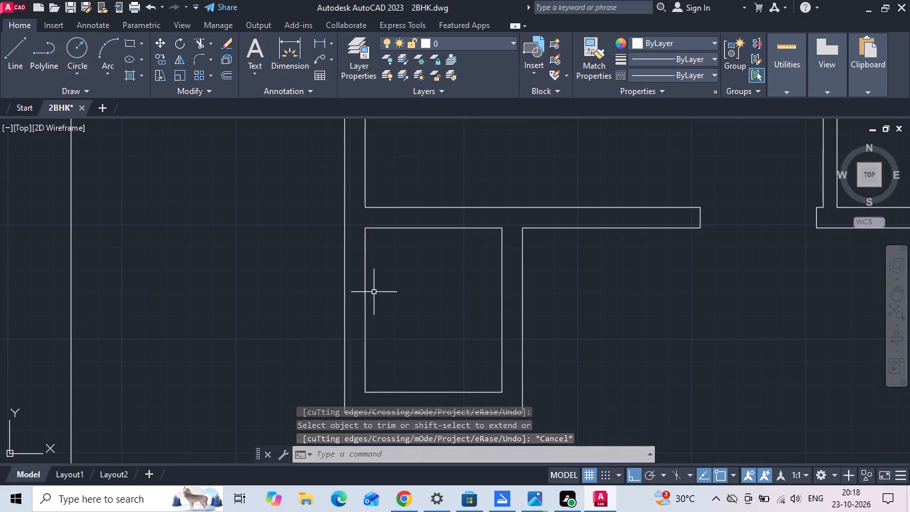
left_click(374, 291)
left_click(359, 268)
right_click(359, 266)
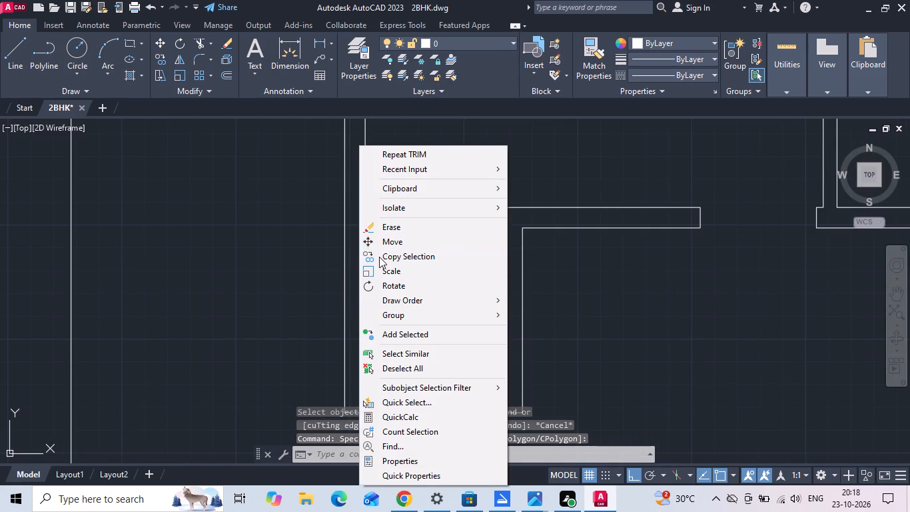
left_click(379, 257)
left_click_drag(384, 285, 432, 285)
type("3")
key("space")
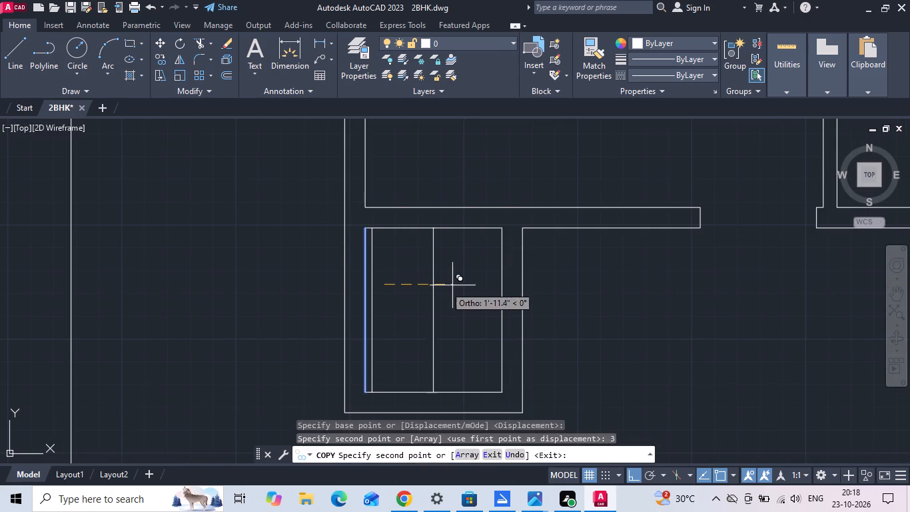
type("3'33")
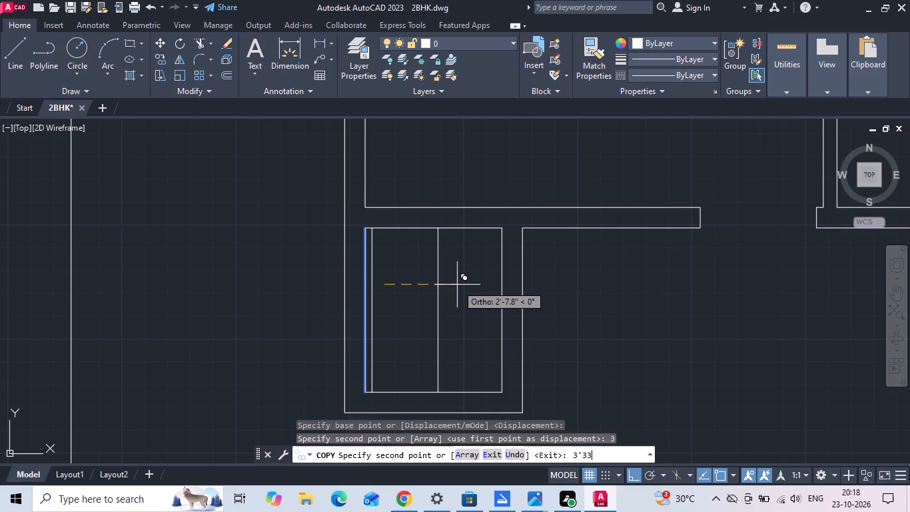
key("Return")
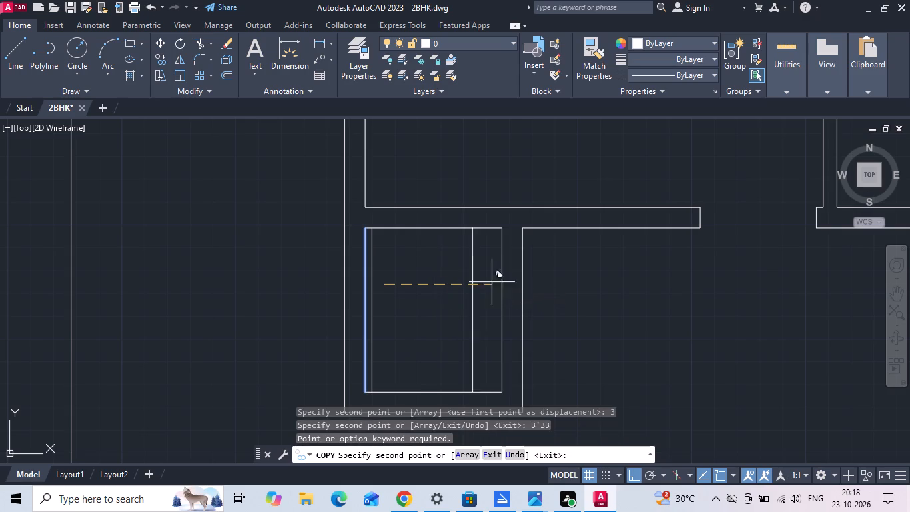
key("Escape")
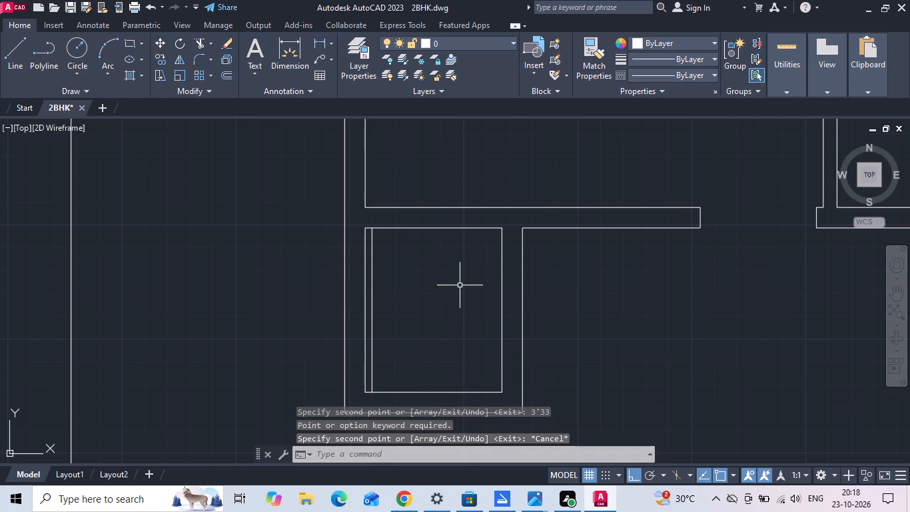
Extend the copied line up through the wall between the pooja and living rooms.
type("EX")
key("space")
left_click(373, 271)
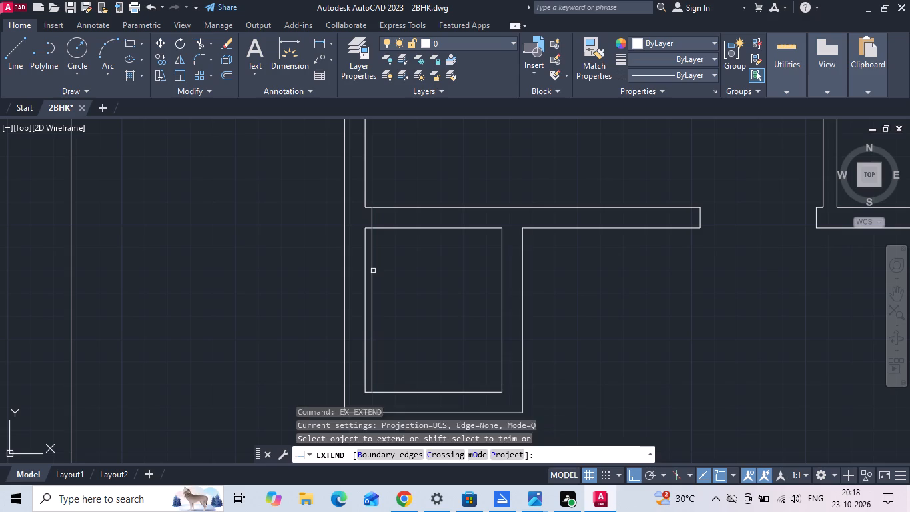
key("Escape")
Copy the extended line 3'3" to the right for the pooja opening's other jamb.
left_click(373, 271)
left_click(372, 270)
right_click(372, 270)
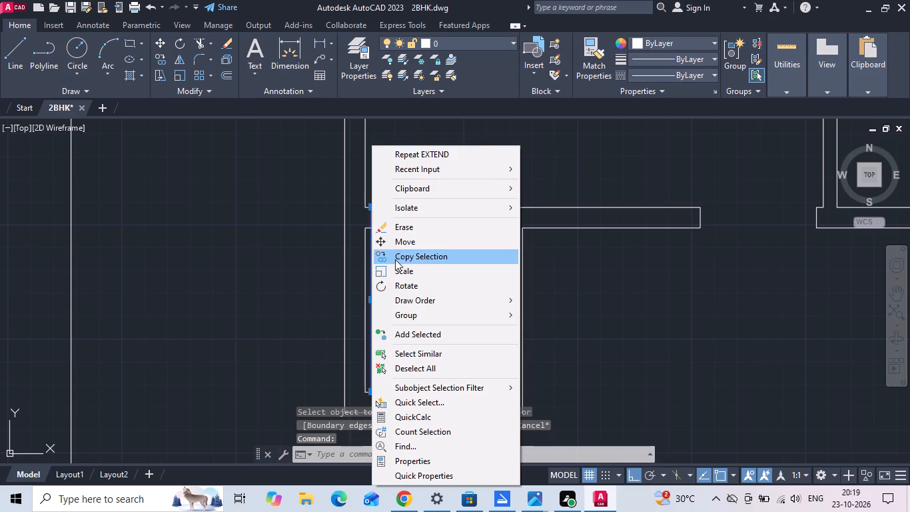
left_click(395, 259)
left_click_drag(408, 298, 416, 298)
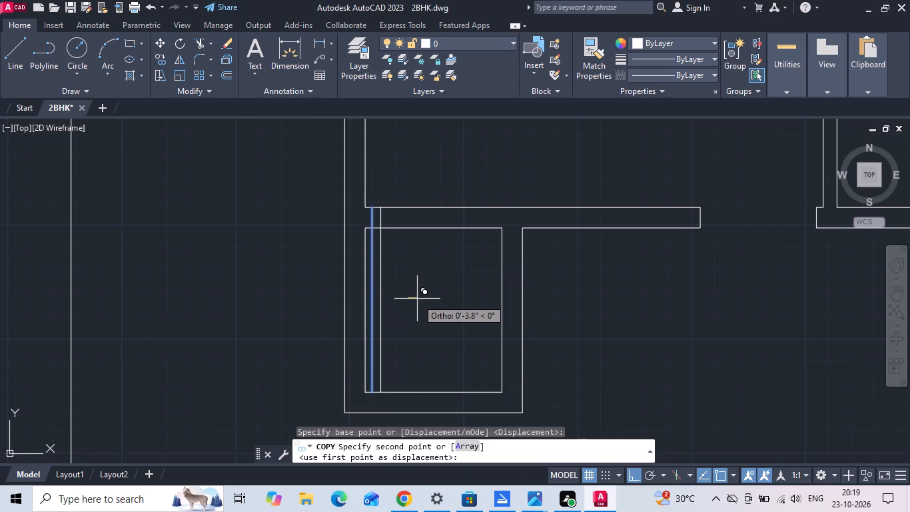
type("3'")
key("3")
key("Return")
key("Escape")
Trim the wall between the two jambs and the excess line lengths inside the pooja room to open its doorway.
type("TR")
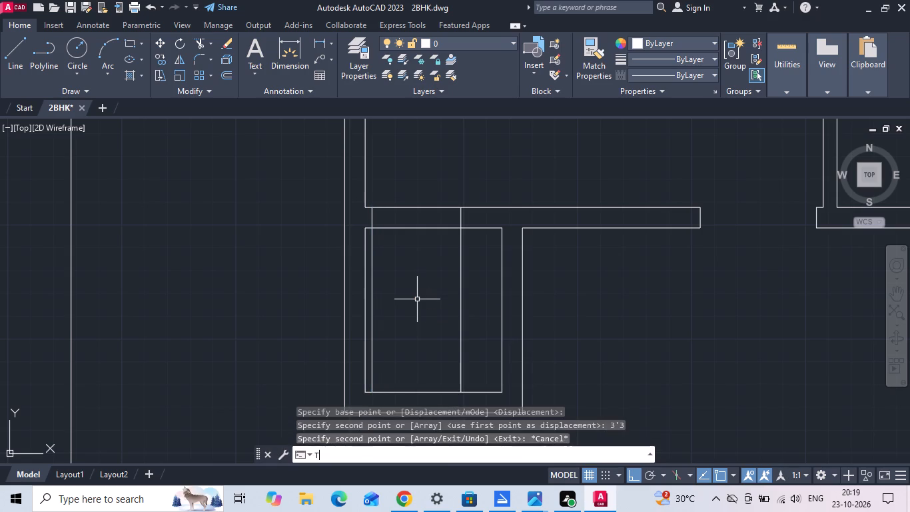
key("space")
left_click_drag(418, 198, 386, 313)
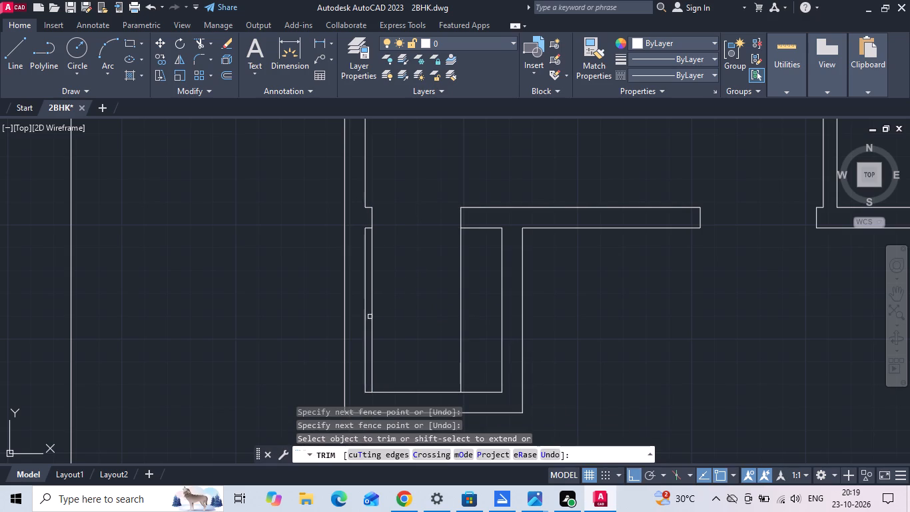
left_click(370, 317)
left_click(466, 325)
key("Escape")
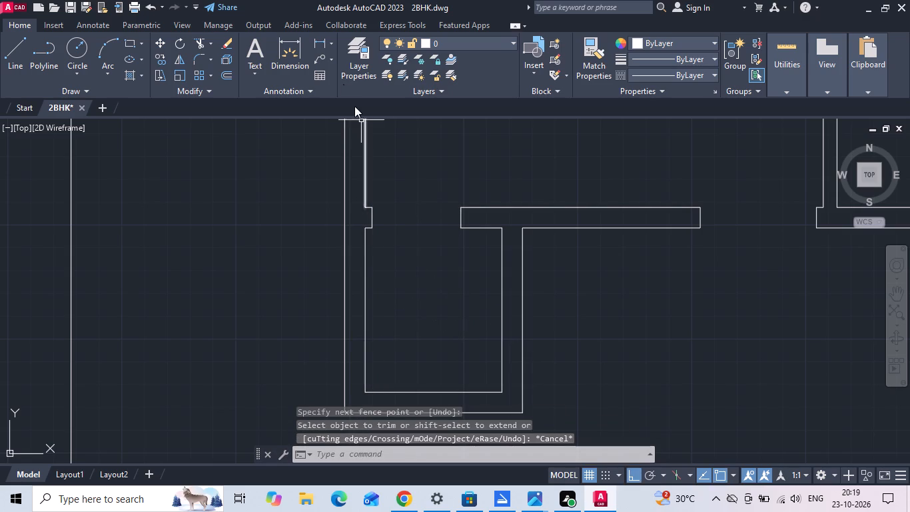
Measure the distance from the pooja opening's right jamb to the room's right inner wall with a linear dimension.
left_click(318, 45)
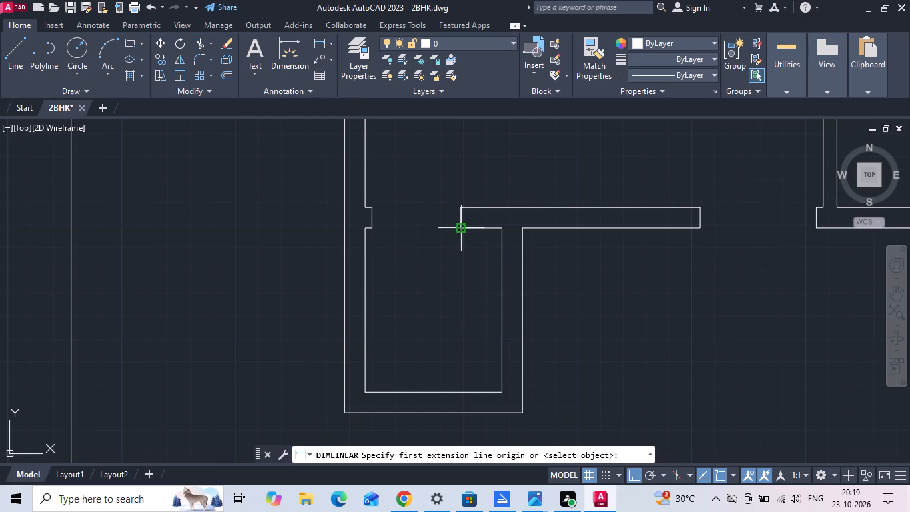
left_click(462, 232)
left_click(503, 232)
scroll(498, 239, "down", 2)
key("Escape")
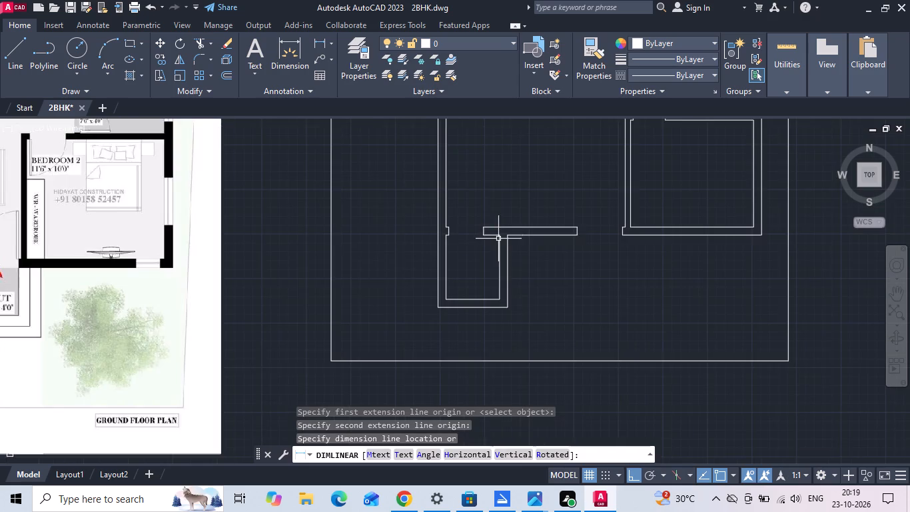
Extend the pooja opening's right jamb line down to the room's bottom inner wall line.
scroll(498, 239, "down", 2)
scroll(494, 241, "up", 1)
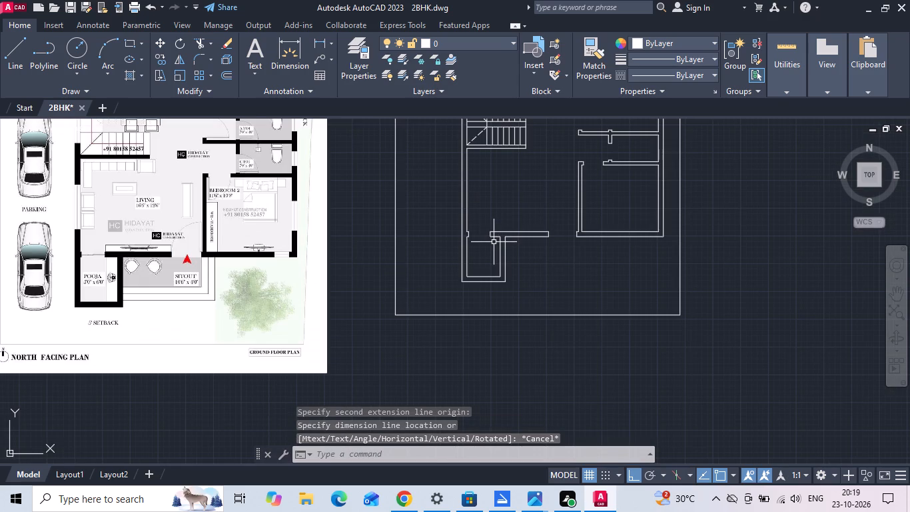
type("EX")
key("space")
scroll(489, 241, "up", 1)
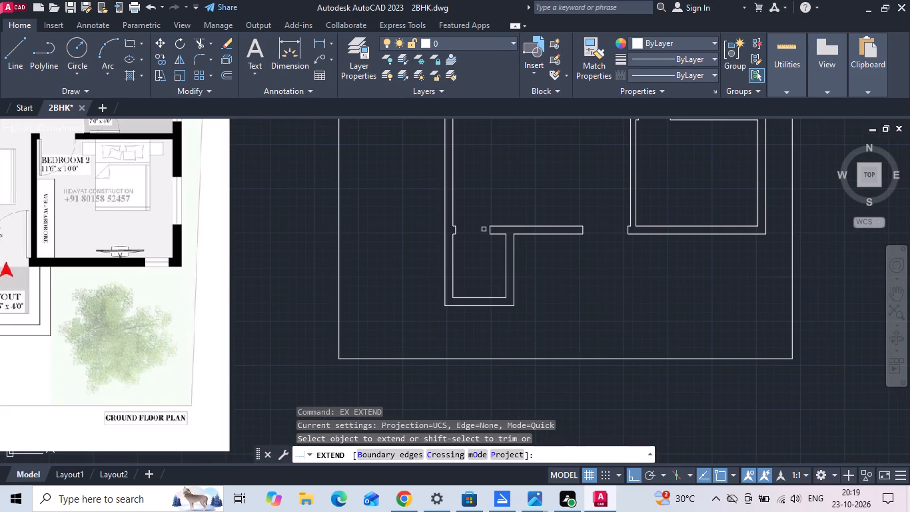
left_click(490, 231)
scroll(484, 233, "up", 2)
key("Escape")
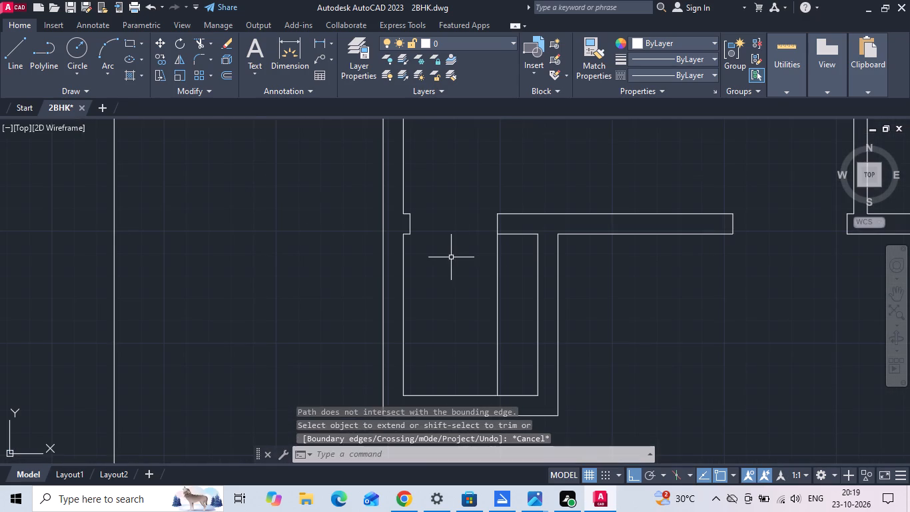
Draw a horizontal line across the pooja opening, from the left jamb's midpoint to the right jamb.
type("L")
key("space")
scroll(424, 208, "up", 2)
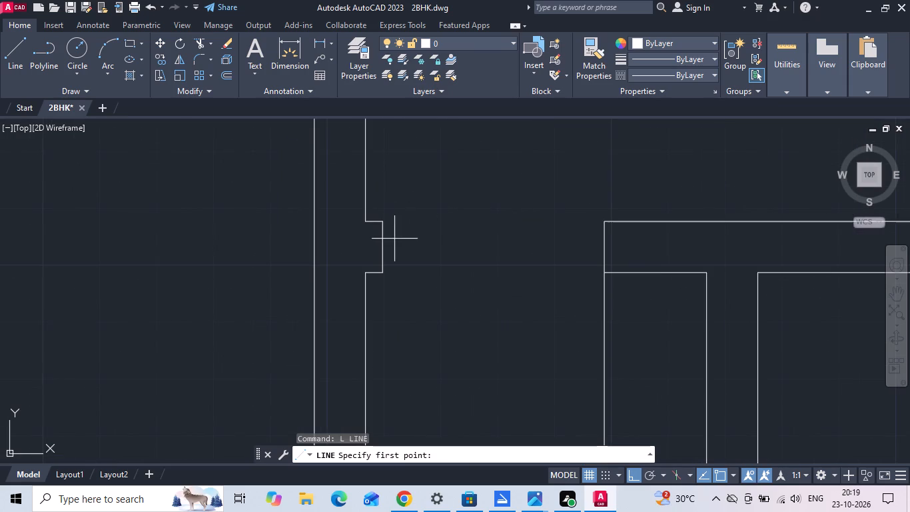
left_click(388, 248)
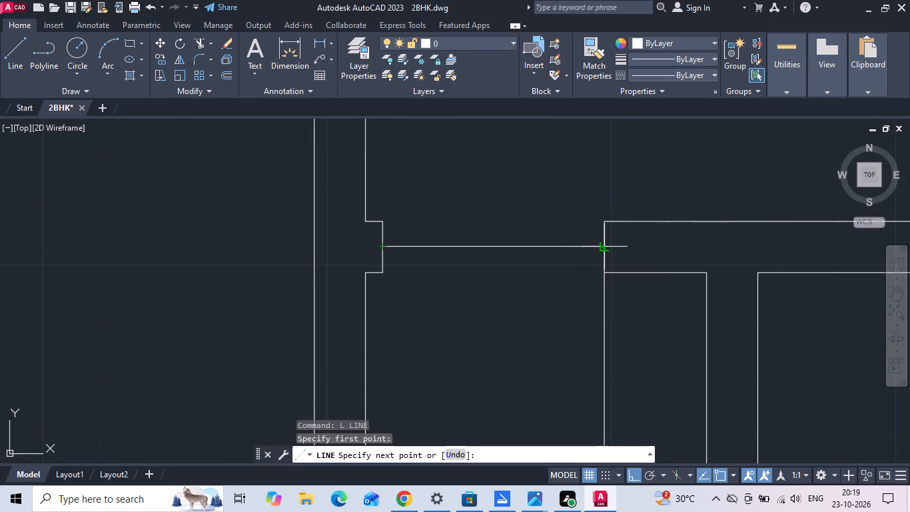
left_click(604, 243)
key("Escape")
Copy the line across the pooja opening 1" upward and 1" downward.
scroll(518, 247, "up", 1)
left_click(504, 249)
left_click(480, 208)
right_click(480, 207)
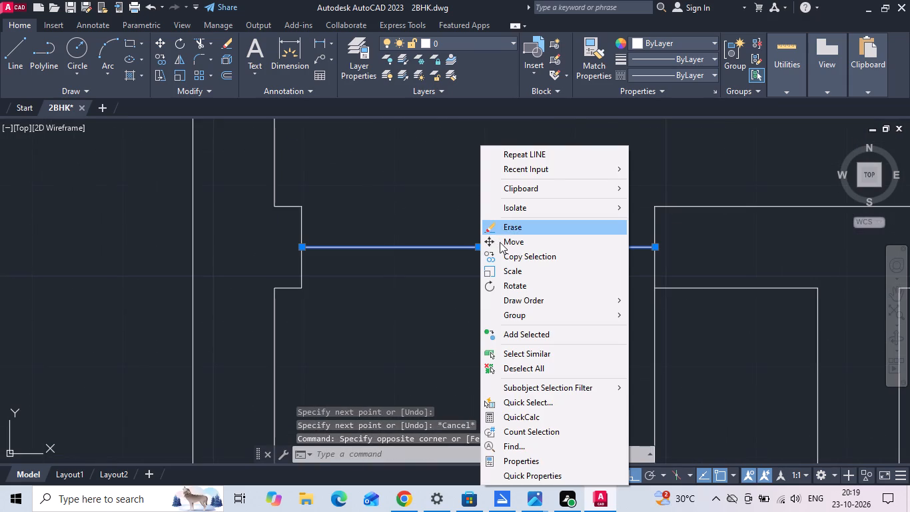
left_click(502, 253)
left_click_drag(508, 232, 509, 225)
type("1")
key("space")
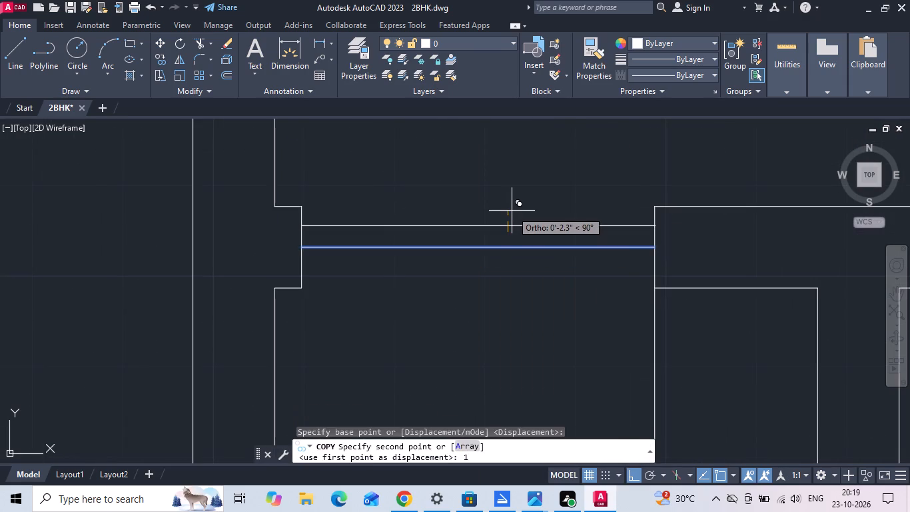
type("1")
key("space")
key("Escape")
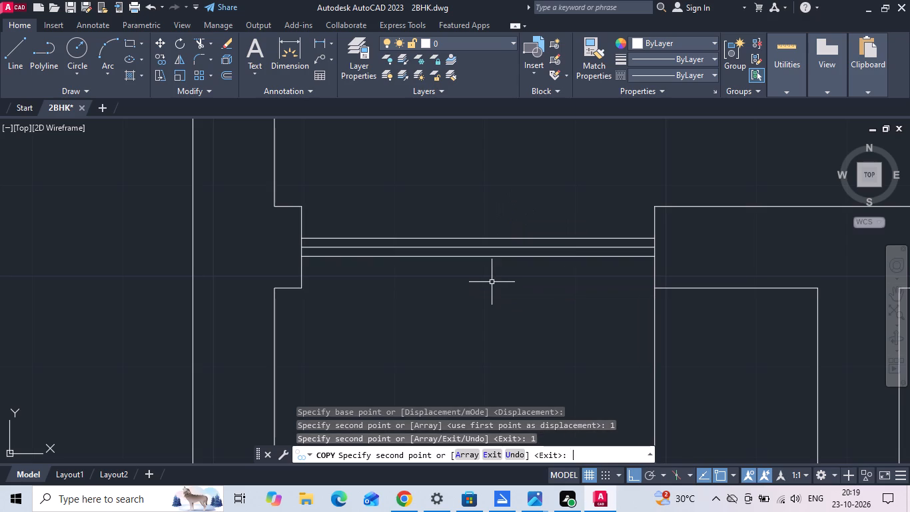
Draw a short vertical line between the upper and lower pooja opening lines at their midpoint.
type("L")
key("space")
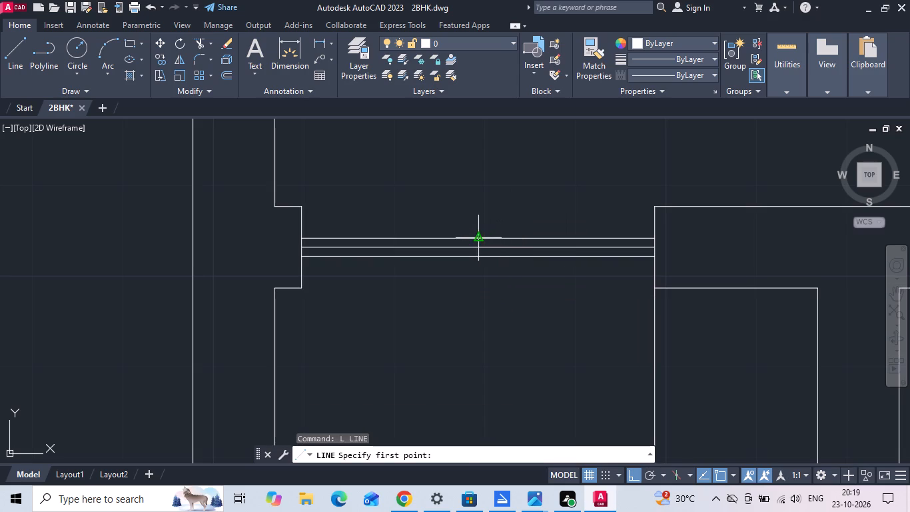
left_click(481, 238)
left_click(480, 258)
key("Escape")
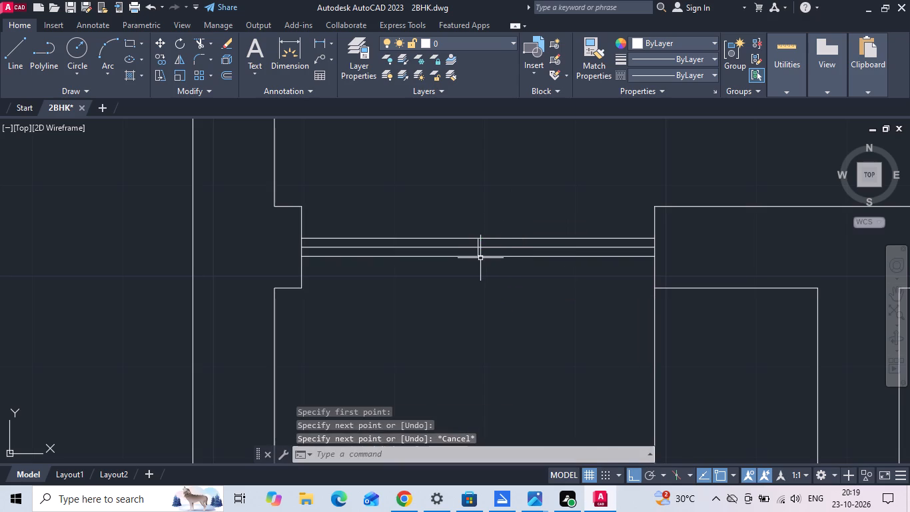
Trim the lower line's left half and the upper line's right half to form two staggered sliding panels.
key("t")
key("r")
key("space")
left_click(452, 252)
left_click(446, 269)
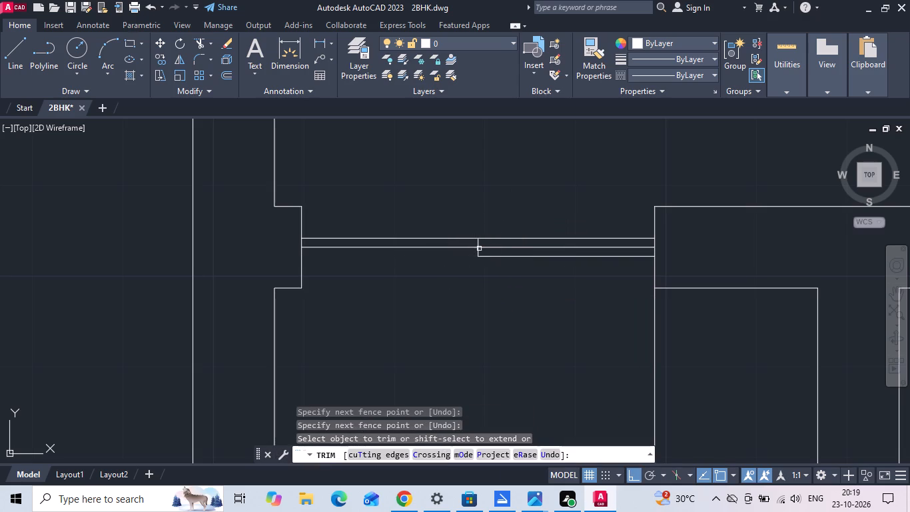
left_click(488, 237)
scroll(493, 209, "down", 1)
key("Escape")
Draw a horizontal line from the midpoint of the staircase's left inner wall line outward past the outer wall.
scroll(477, 223, "down", 1)
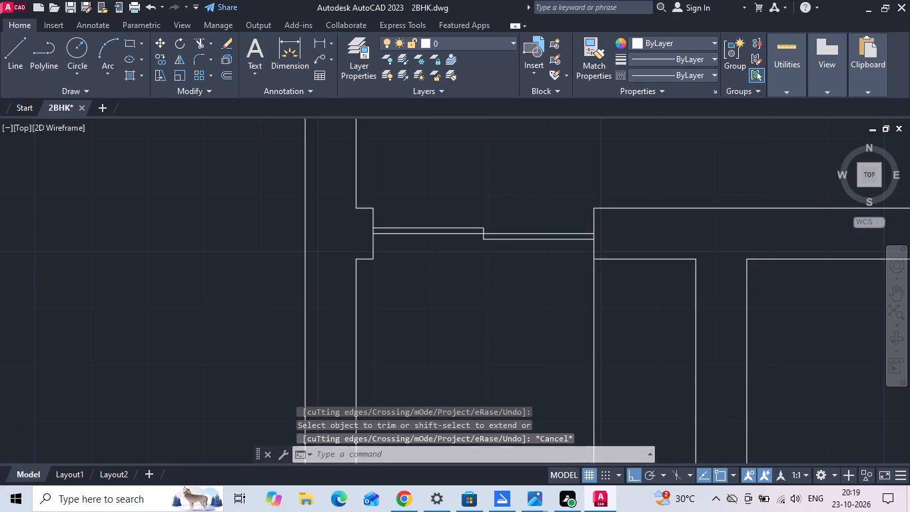
scroll(468, 231, "down", 4)
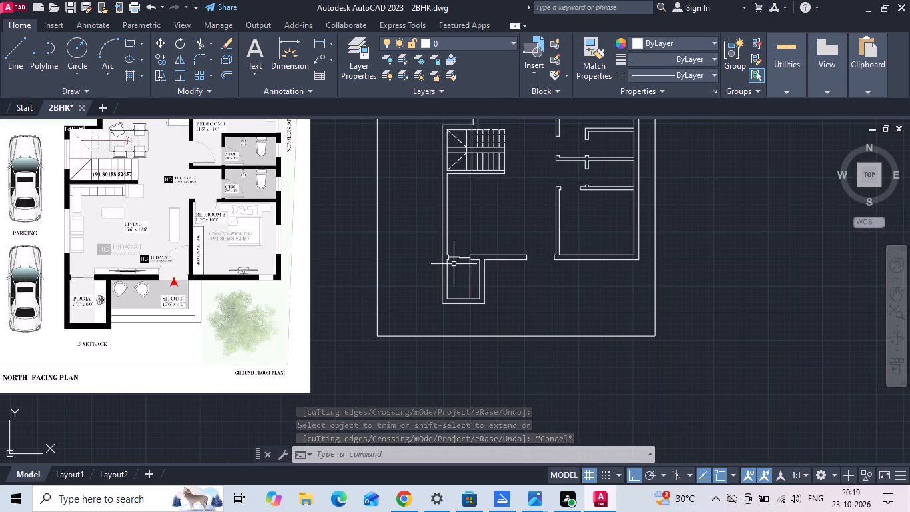
middle_click_drag(509, 221, 518, 287)
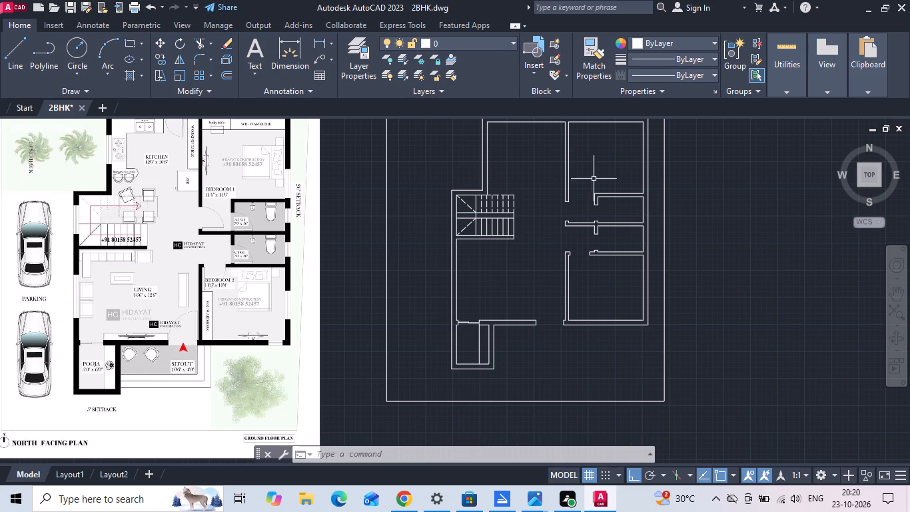
scroll(468, 223, "up", 3)
middle_click_drag(448, 189, 446, 265)
type("L")
key("space")
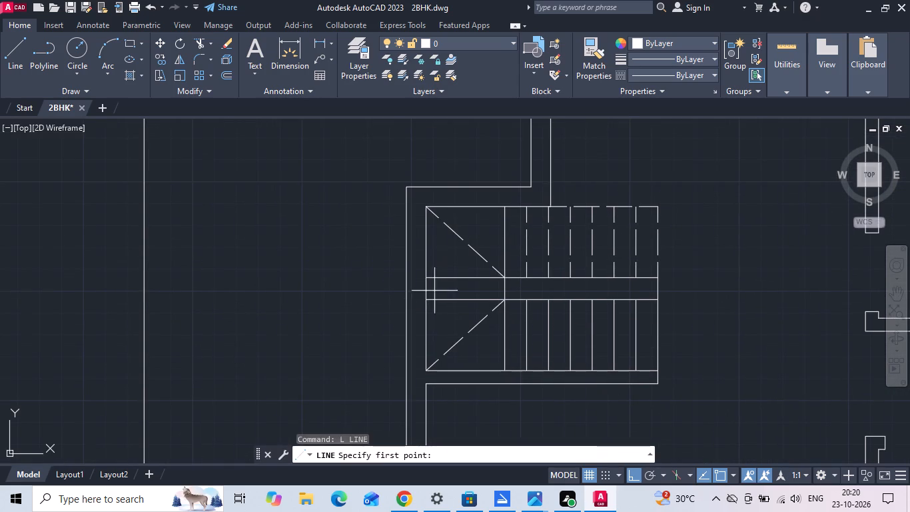
left_click_drag(426, 291, 416, 293)
left_click(290, 300)
key("Escape")
Offset the line across the staircase wall 2' upward and 2' downward.
type("O 2'")
key("Return")
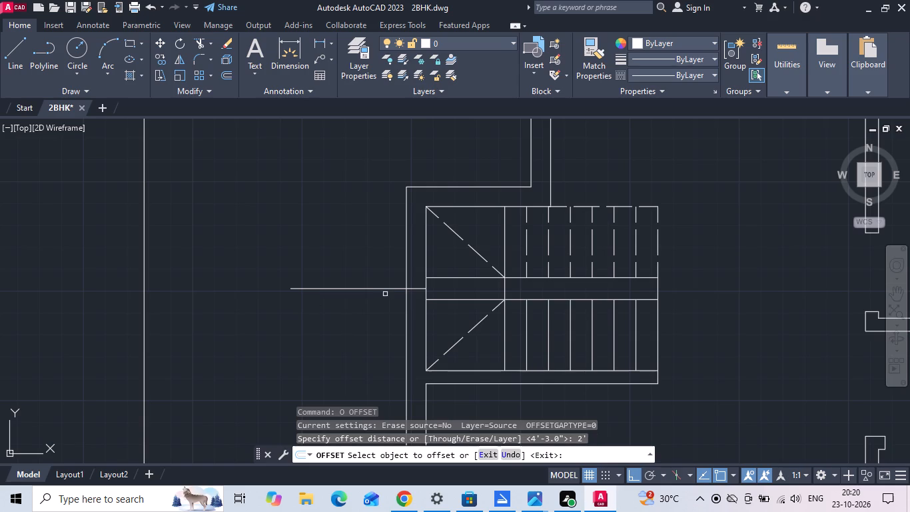
left_click(388, 287)
left_click(407, 241)
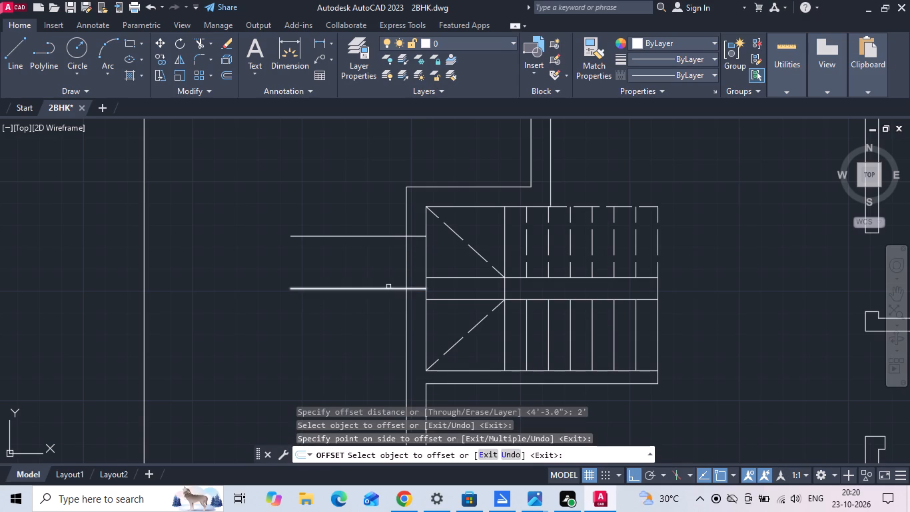
left_click_drag(388, 287, 387, 304)
left_click(384, 319)
key("Escape")
Trim the three lines outside the staircase wall and remove the middle one, leaving the two window jambs.
type("TR")
key("space")
left_click_drag(368, 352, 368, 205)
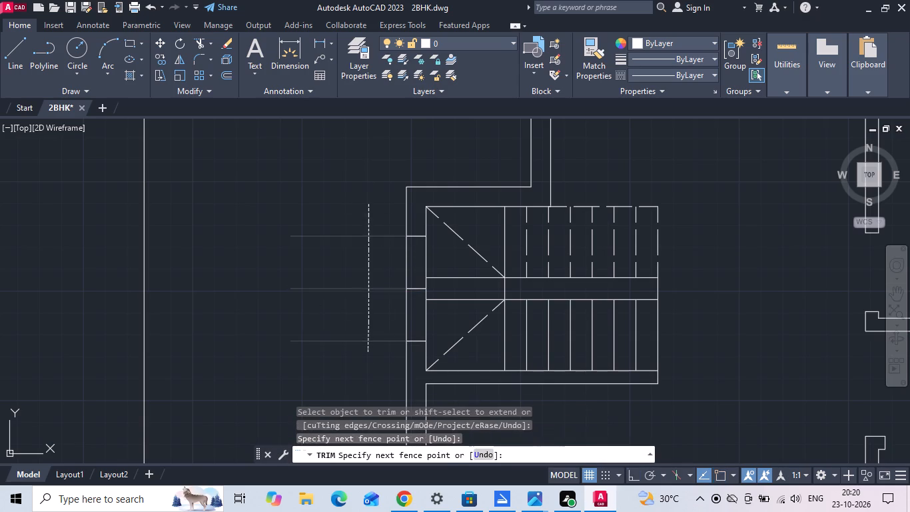
left_click(415, 287)
key("Escape")
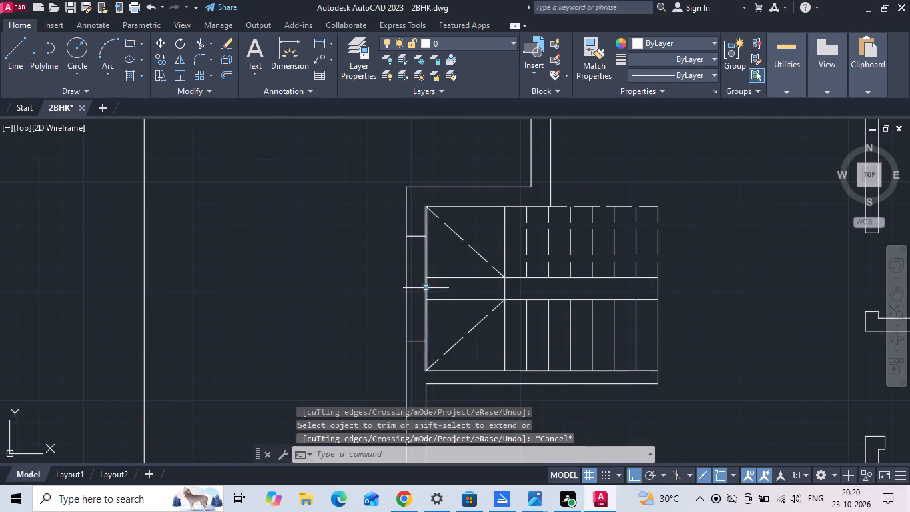
Copy the staircase's left inner wall line 4" and 5" outward into the wall.
left_click(426, 288)
right_click(426, 288)
left_click(462, 261)
scroll(453, 271, "up", 2)
left_click_drag(453, 250, 442, 251)
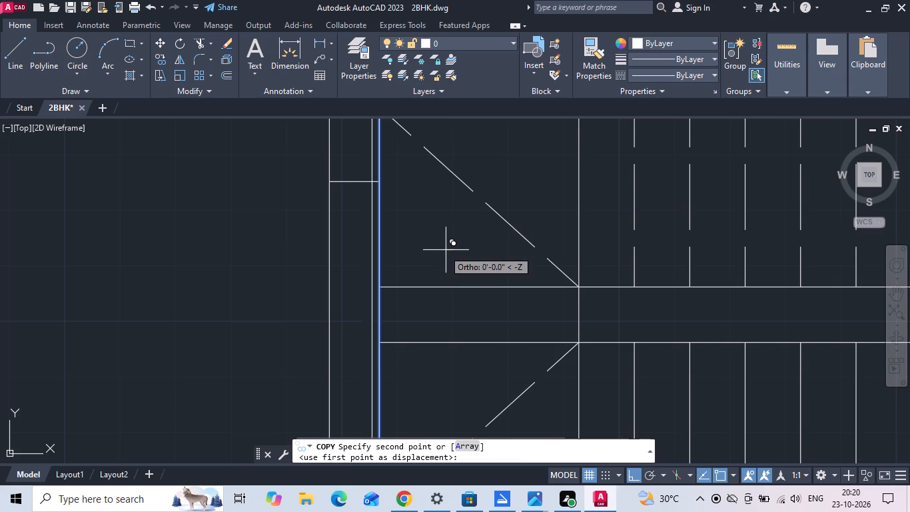
type("4 5")
key("space")
key("Escape")
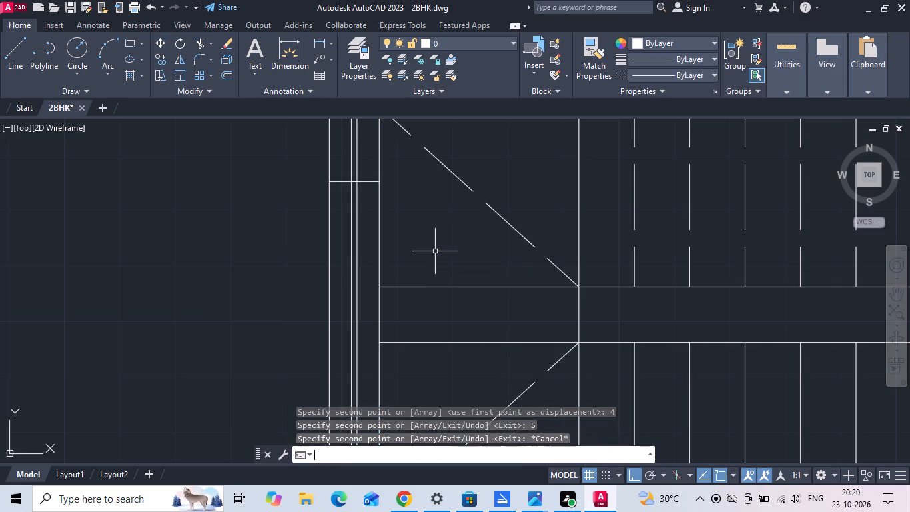
Trim the two copied lines above and below the jambs so they span only the staircase window.
key("t")
key("r")
key("space")
key("space")
left_click_drag(349, 153, 354, 147)
left_click(358, 143)
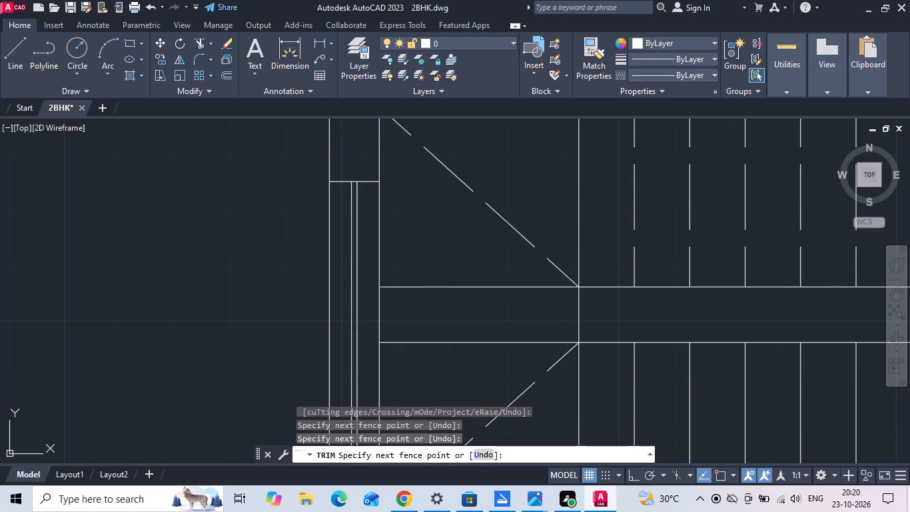
scroll(358, 143, "down", 2)
left_click(354, 288)
left_click(358, 287)
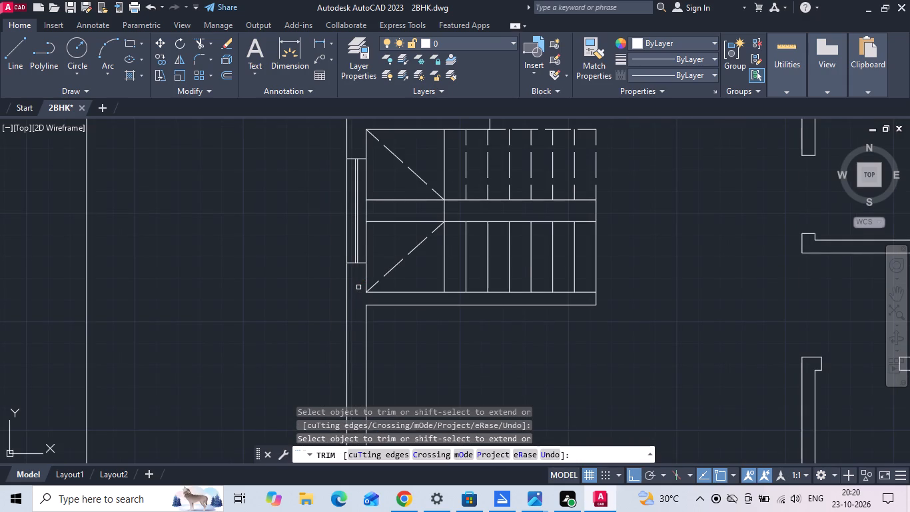
scroll(358, 288, "down", 2)
scroll(462, 333, "down", 1)
middle_click_drag(448, 350, 483, 297)
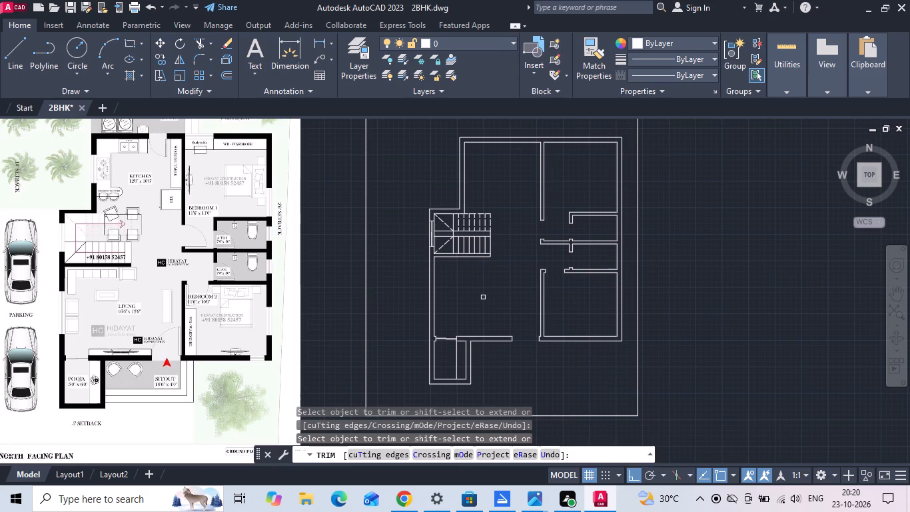
key("Escape")
Draw a horizontal line from the midpoint of the living room's left inner wall line outward past the outer wall.
scroll(424, 339, "up", 1)
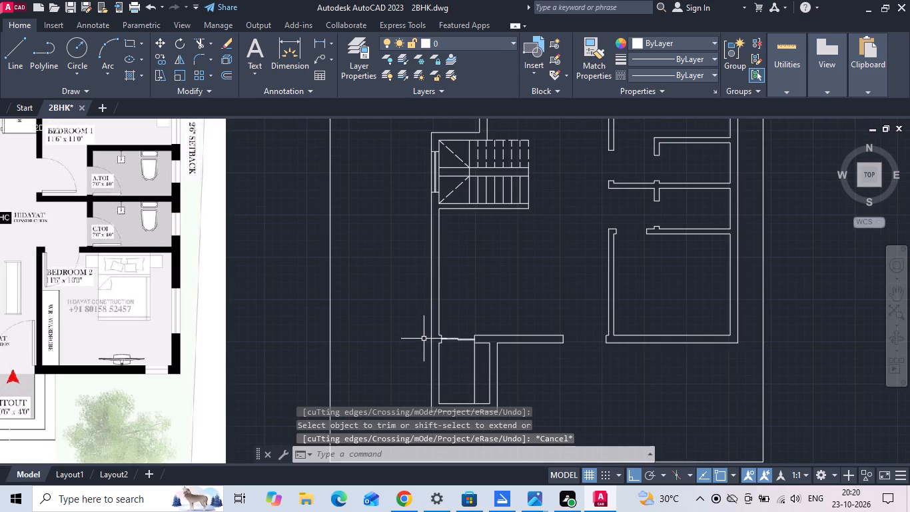
type("L")
key("space")
left_click(441, 269)
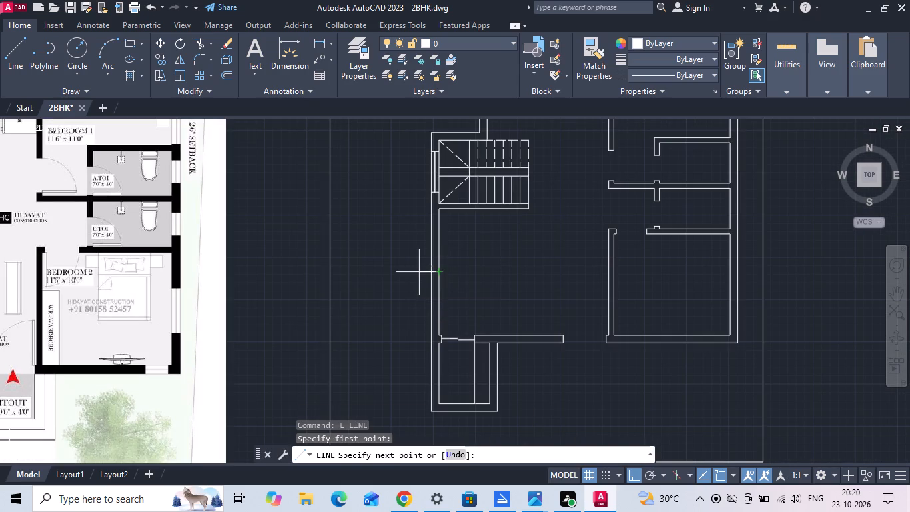
left_click(410, 272)
middle_click_drag(410, 272, 604, 243)
key("Escape")
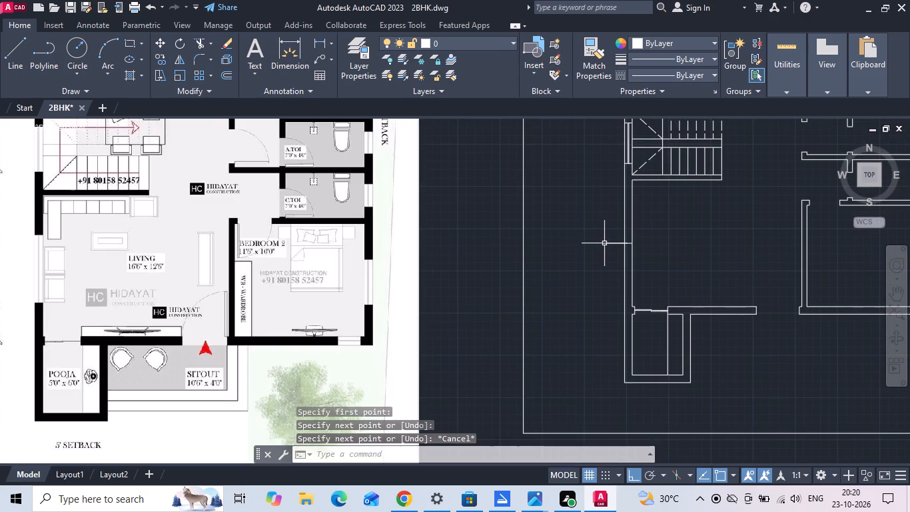
Offset the line across the living room wall 3' upward and 3' downward.
scroll(582, 269, "down", 1)
type("O 3'")
key("Return")
scroll(639, 241, "up", 2)
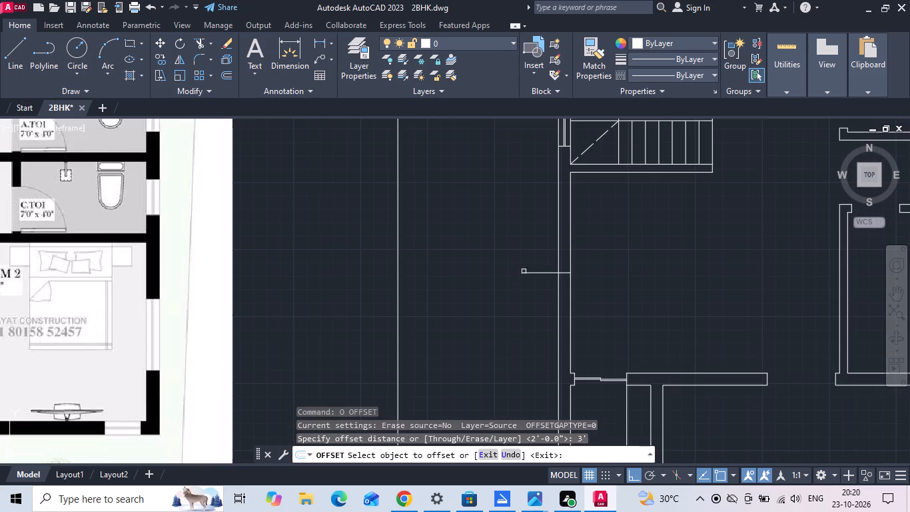
left_click(530, 271)
left_click(535, 248)
left_click_drag(534, 273, 535, 279)
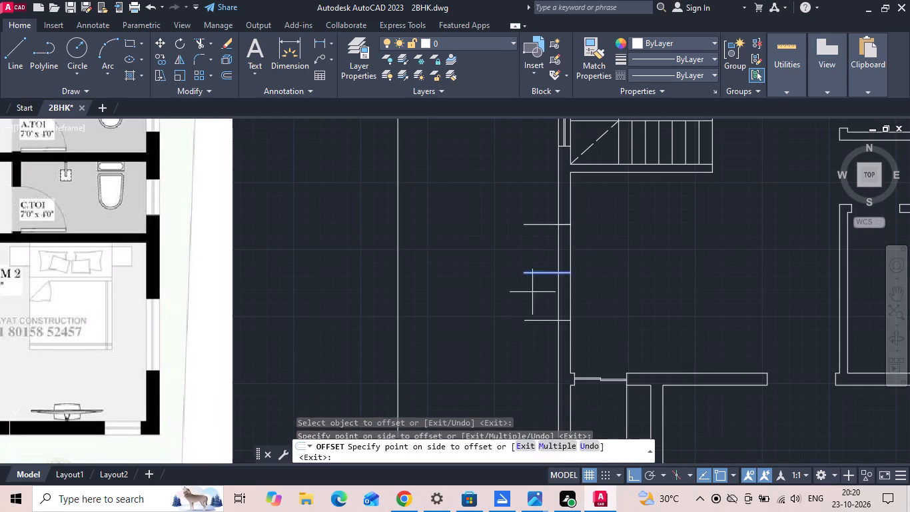
left_click(524, 321)
key("Escape")
Trim the three lines outside the living room wall and remove the middle one, leaving the two window jambs.
type("TR")
key("space")
left_click_drag(541, 333, 542, 208)
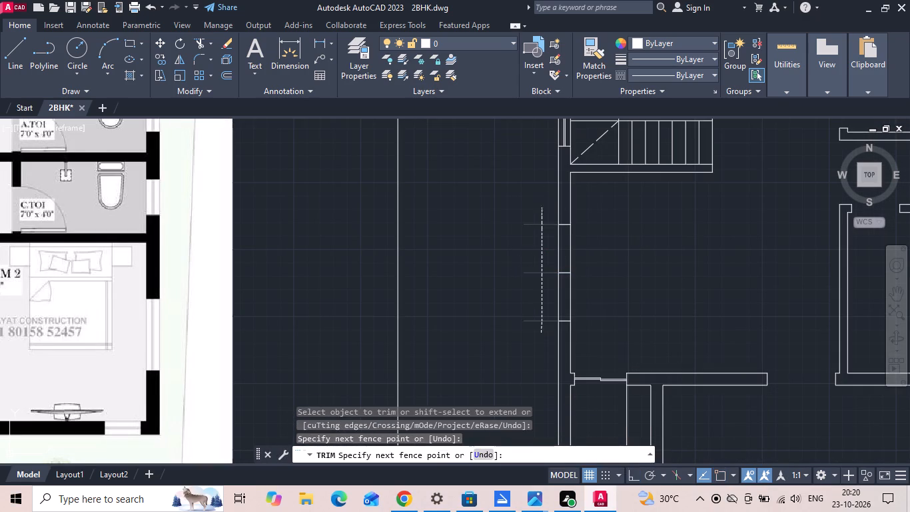
left_click(562, 272)
scroll(564, 272, "up", 1)
key("Escape")
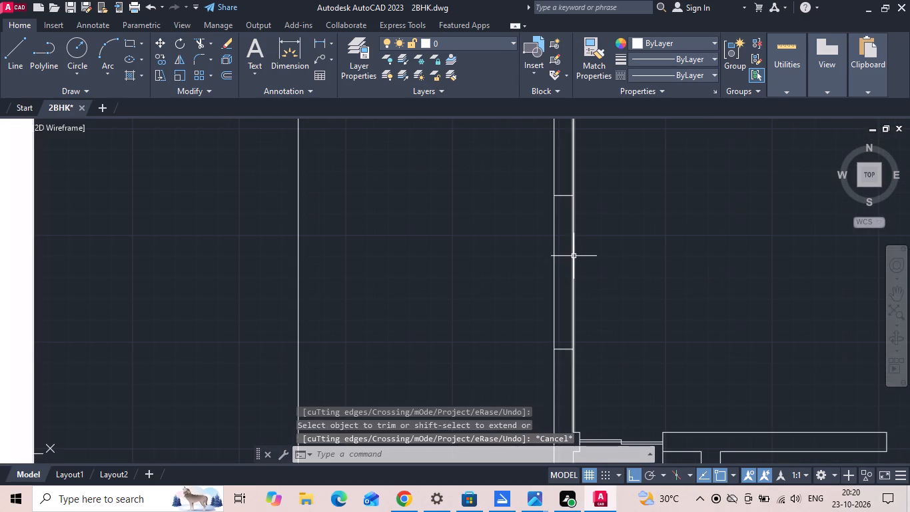
Copy the living room's left inner wall line 4" and 5" outward into the wall.
left_click(574, 256)
right_click(574, 255)
left_click(603, 262)
left_click(685, 265)
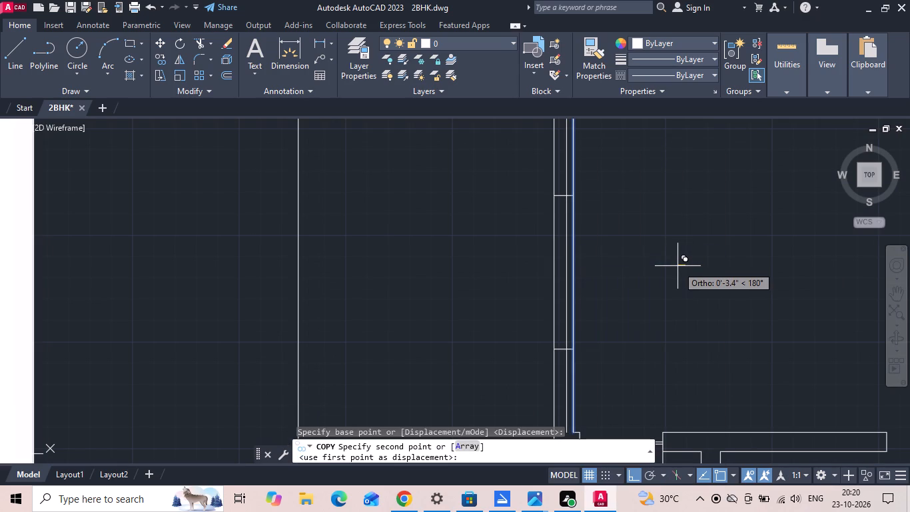
type("4 5")
key("space")
key("Escape")
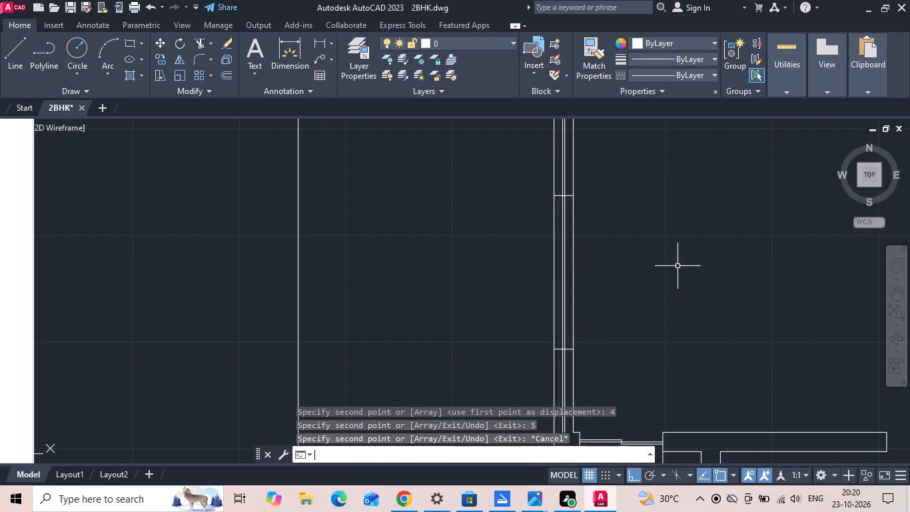
Trim the two copied lines above and below the jambs so they span only the living room window.
type("TR")
key("space")
left_click(564, 184)
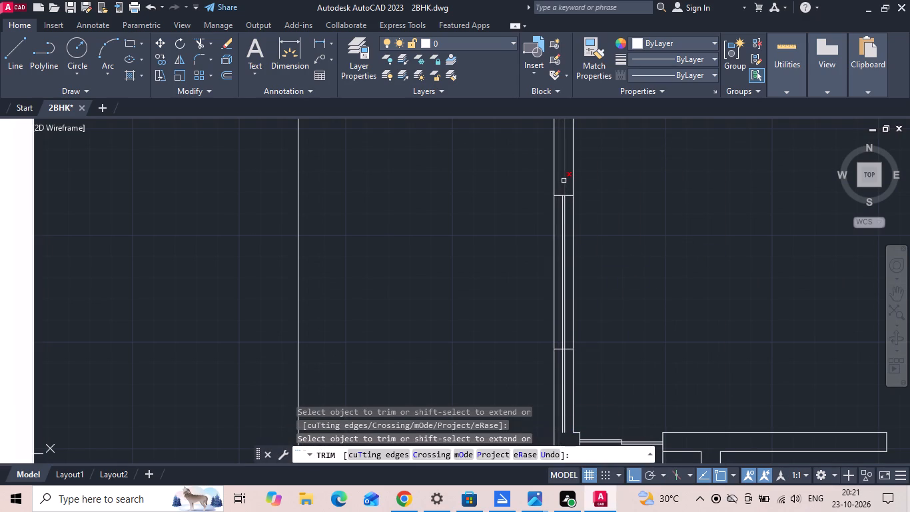
left_click(564, 181)
left_click(562, 372)
left_click(564, 379)
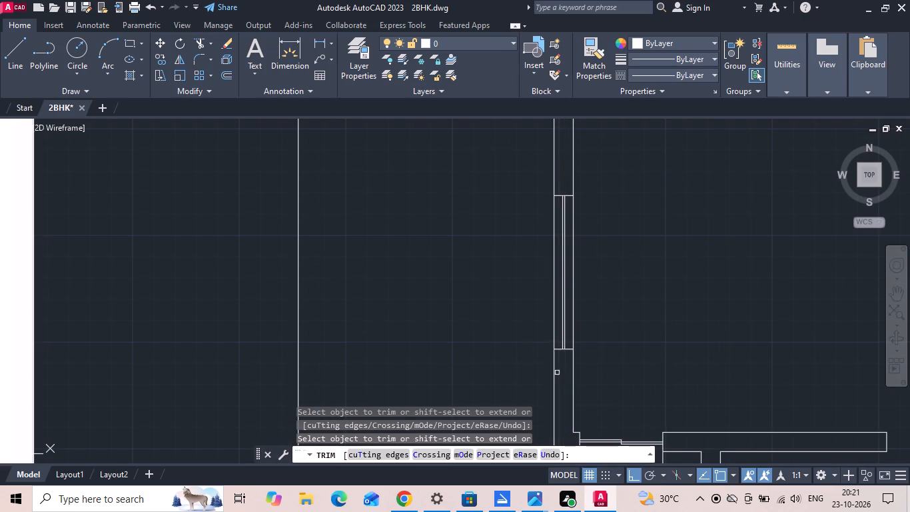
scroll(391, 312, "down", 3)
key("Escape")
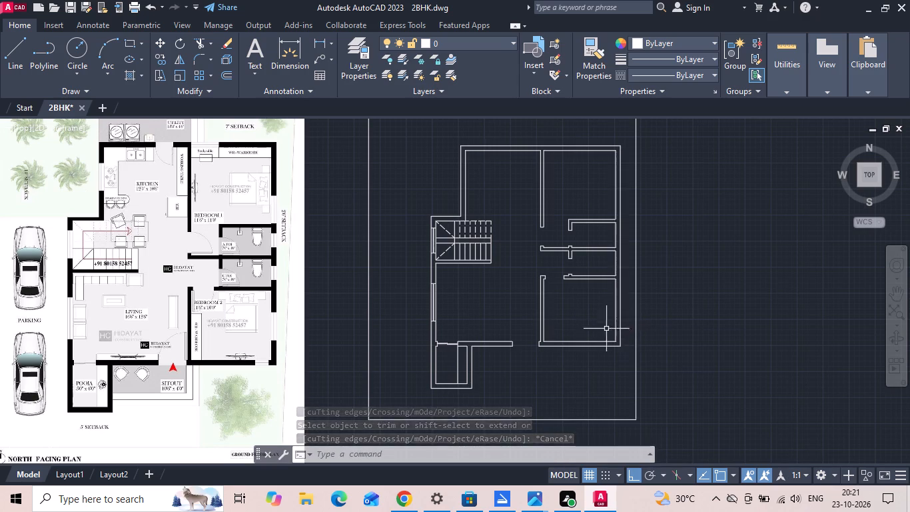
Draw a horizontal line from the midpoint of Bedroom 2's right inner wall line outward past the outer wall.
scroll(612, 325, "up", 2)
type("L")
key("space")
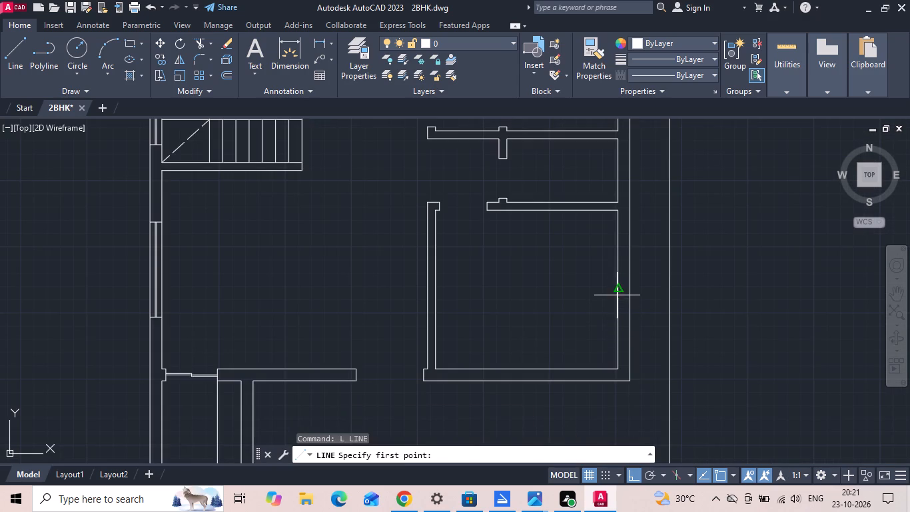
left_click(618, 293)
scroll(623, 292, "up", 2)
left_click(683, 279)
key("Escape")
Offset the line across Bedroom 2's right wall 2' upward and 2' downward.
type("O 2'")
key("Return")
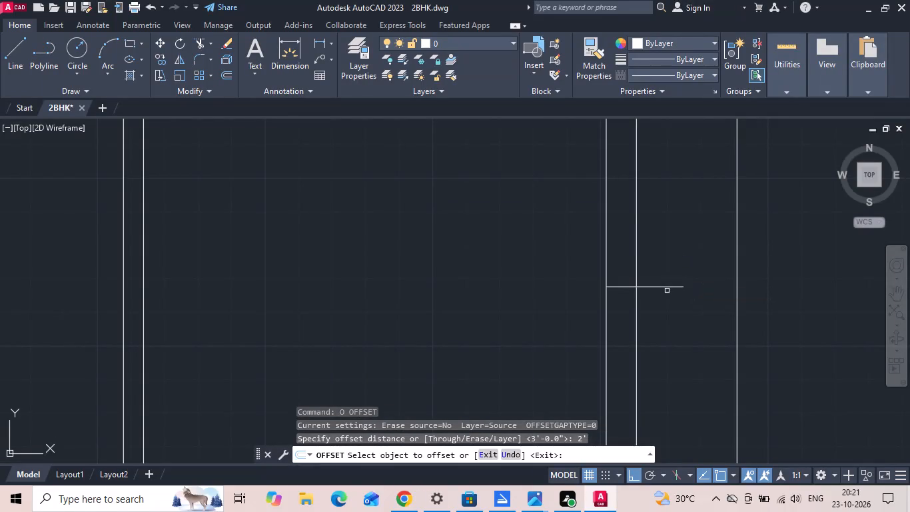
left_click(667, 288)
left_click(667, 231)
scroll(666, 246, "down", 1)
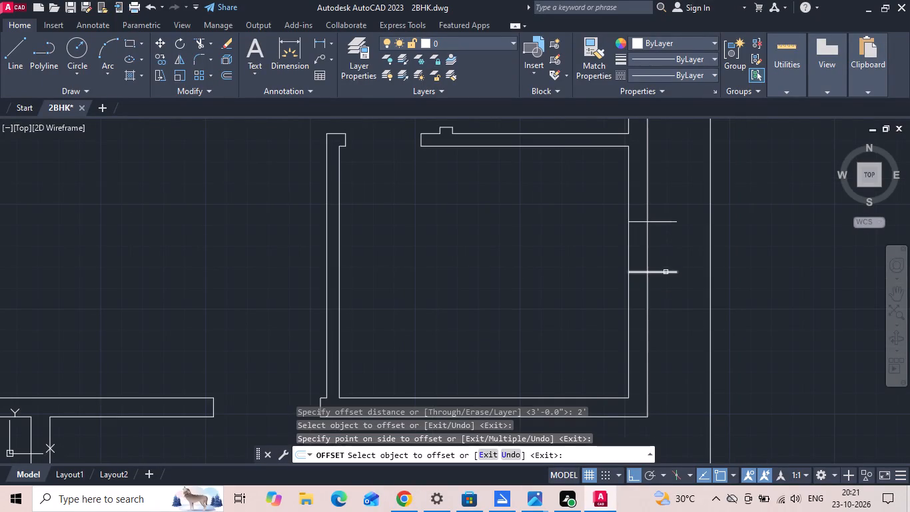
left_click(666, 272)
left_click(665, 307)
scroll(665, 307, "down", 3)
scroll(666, 307, "up", 1)
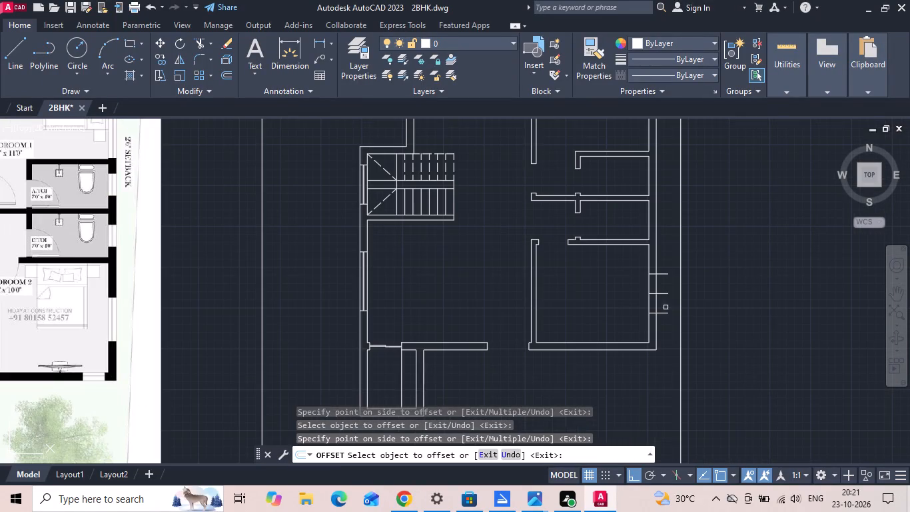
key("Escape")
Trim the three lines outside Bedroom 2's right wall and remove the middle one, leaving the two window jambs.
type("TR")
key("space")
scroll(665, 308, "up", 2)
left_click_drag(652, 346, 652, 227)
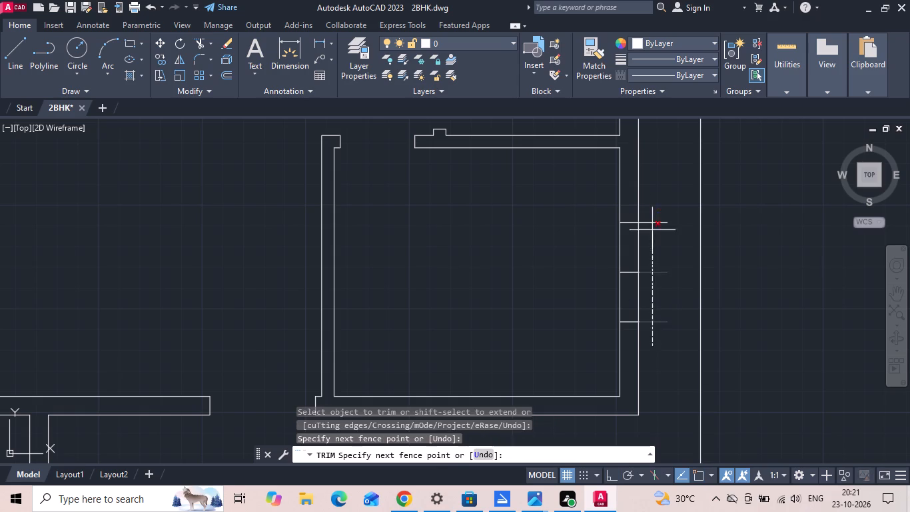
left_click_drag(652, 227, 652, 195)
left_click(628, 275)
key("Escape")
type("TR")
key("space")
left_click_drag(627, 263, 627, 292)
key("Escape")
Copy Bedroom 2's right inner wall line outward into the wall at 4" and 5".
left_click(622, 277)
left_click(602, 265)
right_click(600, 265)
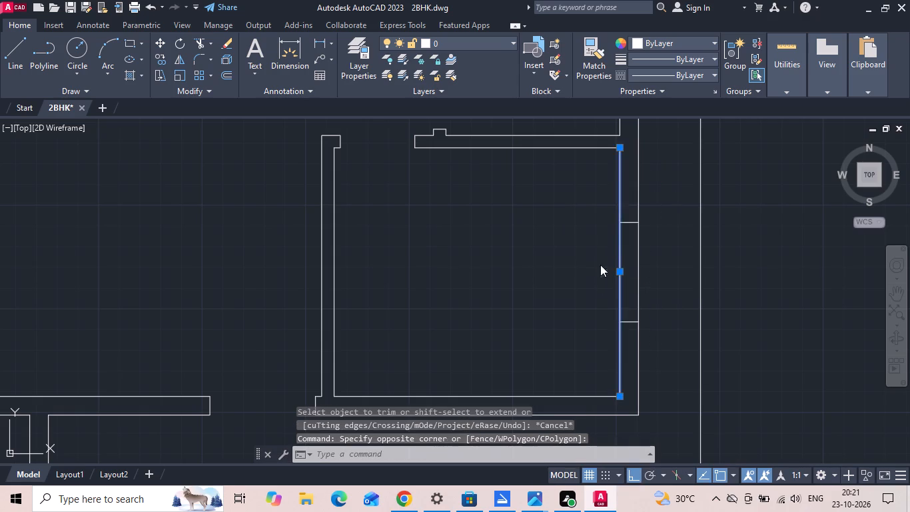
left_click(617, 253)
left_click(542, 303)
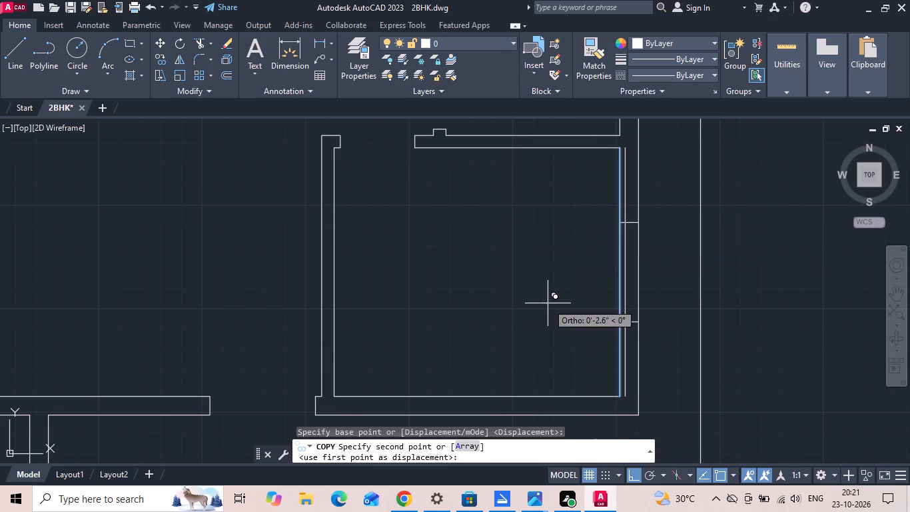
type("4 5")
key("space")
key("Escape")
Trim the two copied lines above and below the jambs so they span only Bedroom 2's right window.
key("t")
key("r")
key("space")
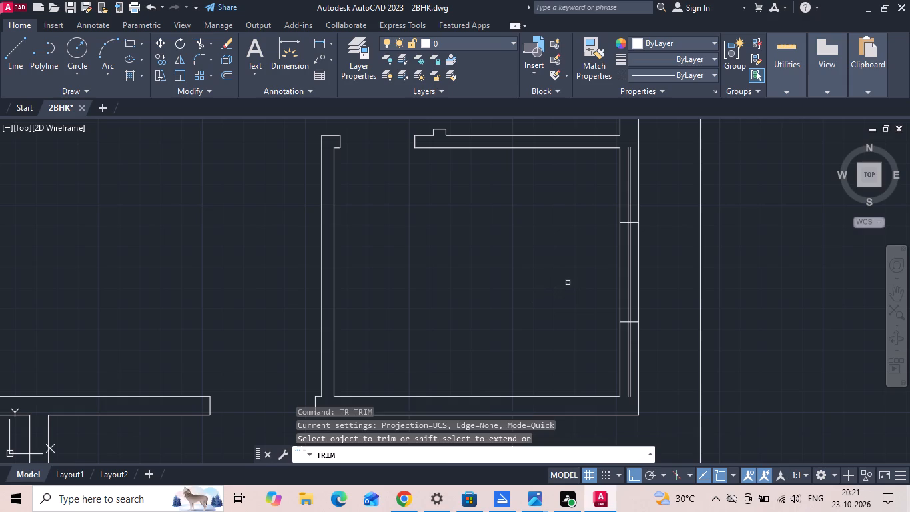
key("space")
left_click(628, 201)
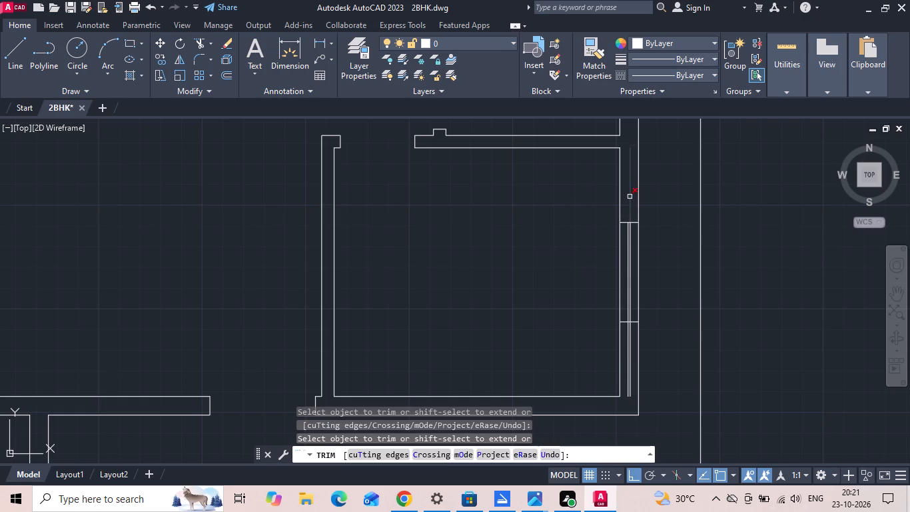
left_click(630, 197)
left_click(628, 359)
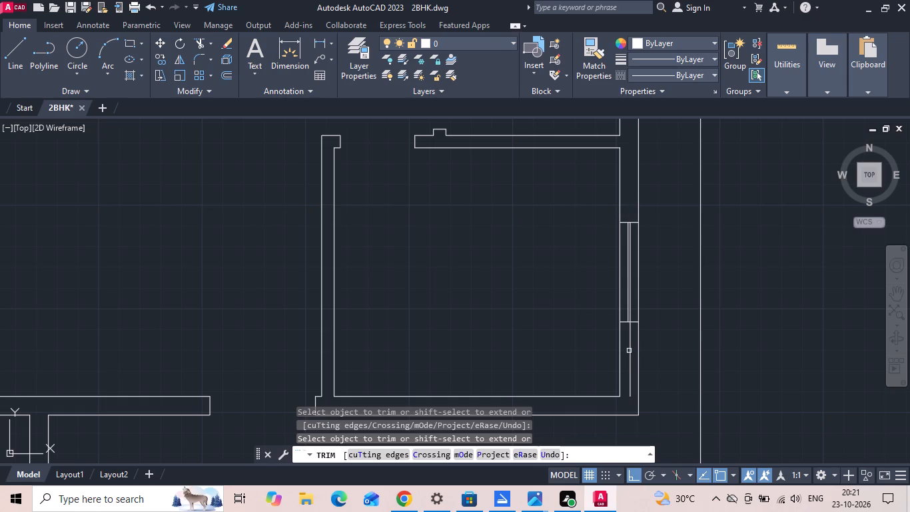
left_click(630, 348)
scroll(555, 251, "down", 2)
key("Escape")
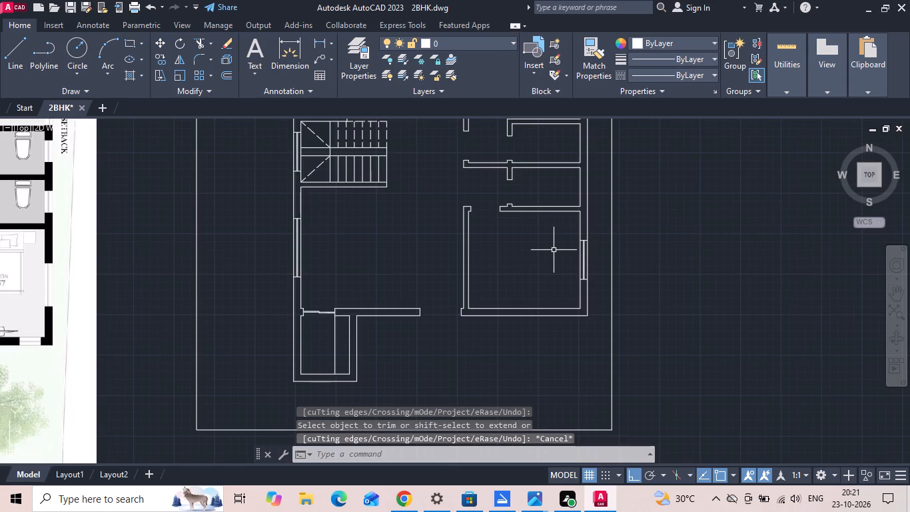
Copy Bedroom 2's right inner wall line into the room at distances of 6" and 2'6".
scroll(605, 309, "up", 1)
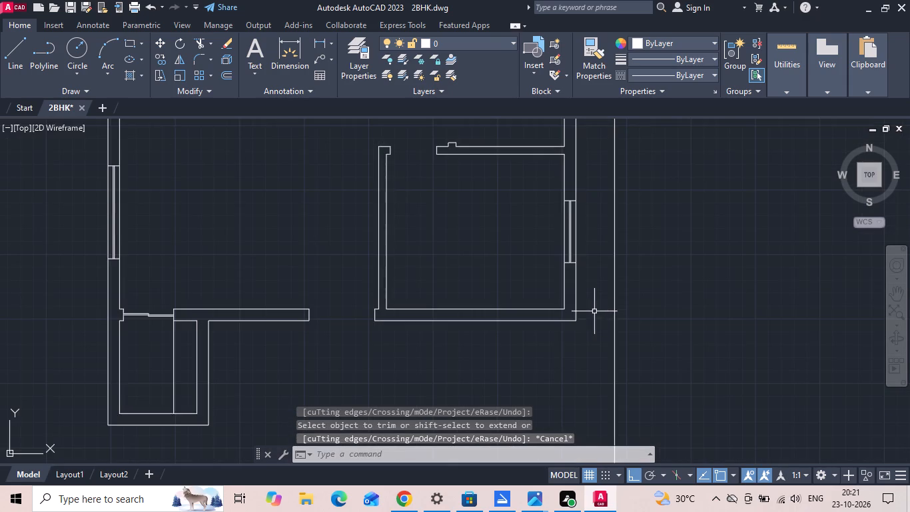
scroll(572, 307, "up", 2)
left_click_drag(566, 293, 551, 286)
left_click(494, 269)
right_click(492, 266)
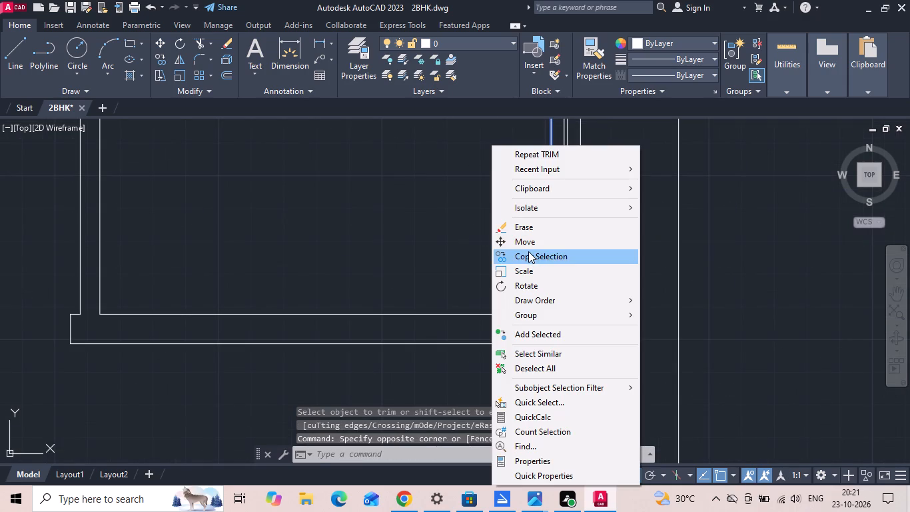
left_click(528, 251)
left_click_drag(514, 257, 496, 260)
type("6")
key("space")
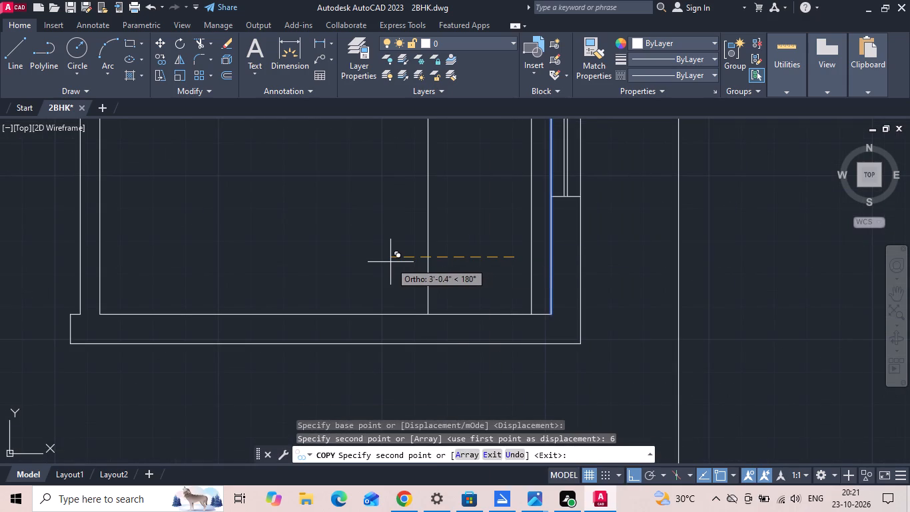
type("2'6")
key("space")
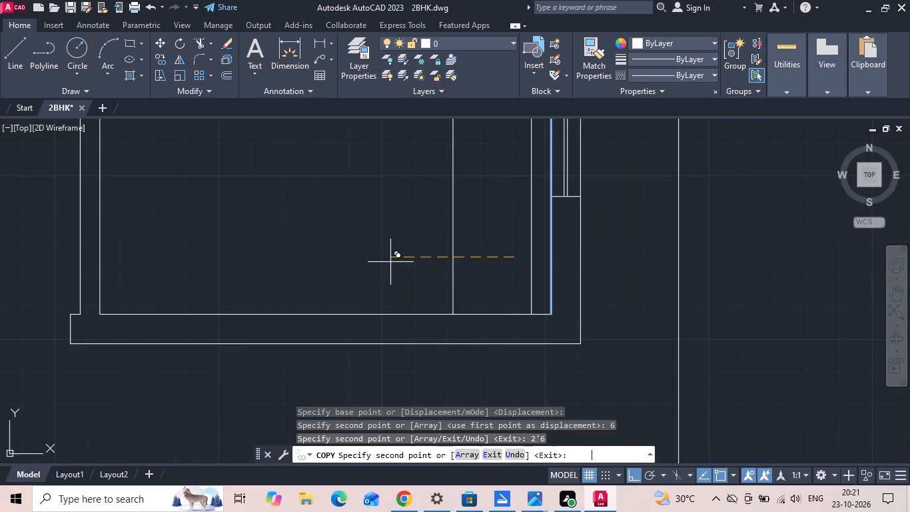
key("Escape")
Extend the two copied lines down to the outer line of Bedroom 2's bottom wall.
type("EX")
key("space")
left_click_drag(422, 270, 516, 291)
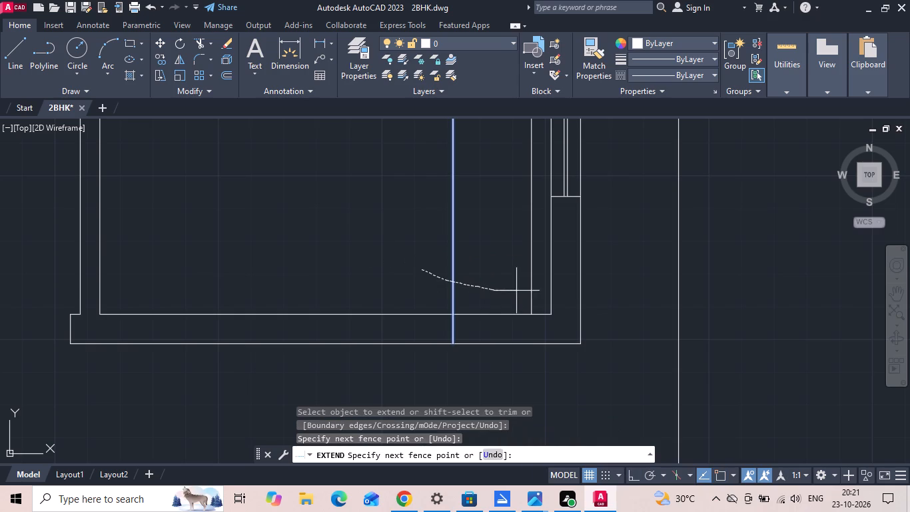
left_click_drag(516, 291, 539, 301)
key("Escape")
Trim the two extended lines inside Bedroom 2, leaving only the window jambs in the bottom wall.
key("t")
key("r")
key("space")
left_click_drag(537, 287, 463, 278)
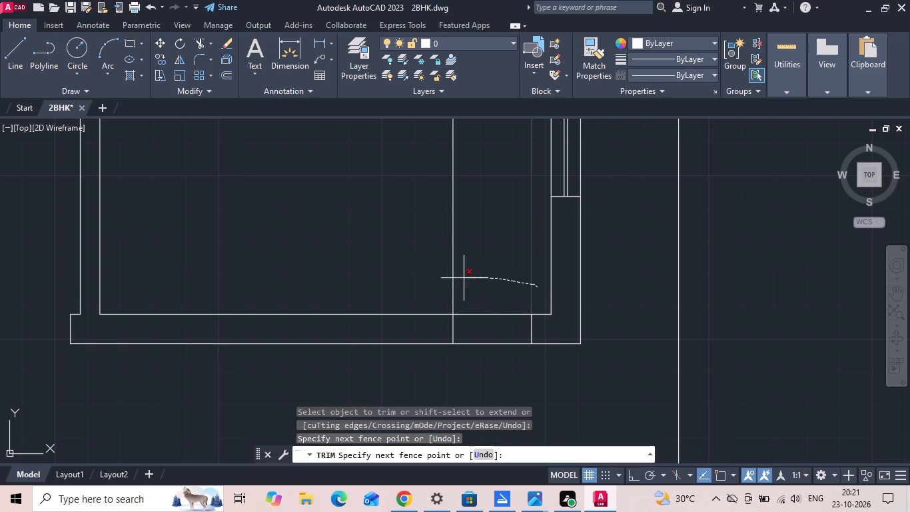
left_click_drag(463, 278, 410, 270)
key("Escape")
Copy Bedroom 2's bottom inner wall line downward into the wall at 4" and 5".
left_click_drag(518, 309, 506, 323)
left_click(504, 324)
right_click(504, 324)
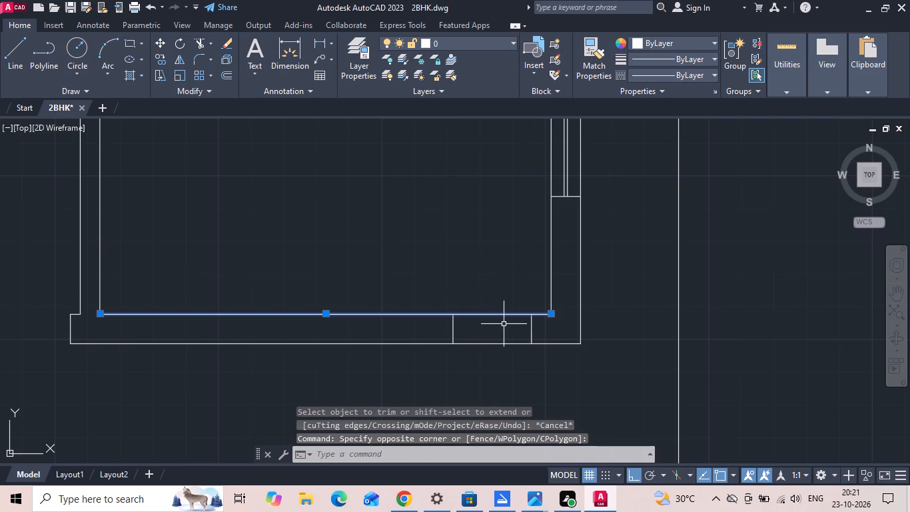
left_click(542, 258)
left_click(437, 240)
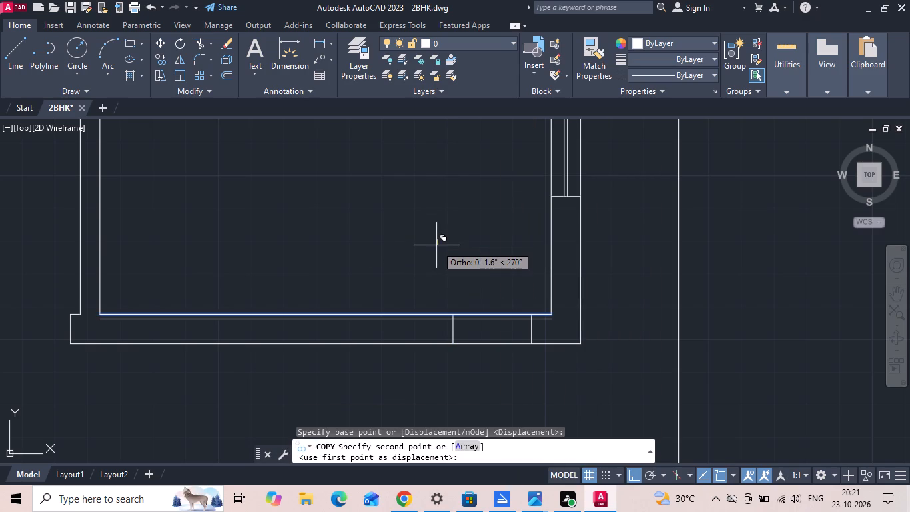
type("4")
key("space")
type("5")
key("space")
key("Escape")
Trim the two copied lines on both sides of the jambs so they span only Bedroom 2's bottom window.
key("t")
key("r")
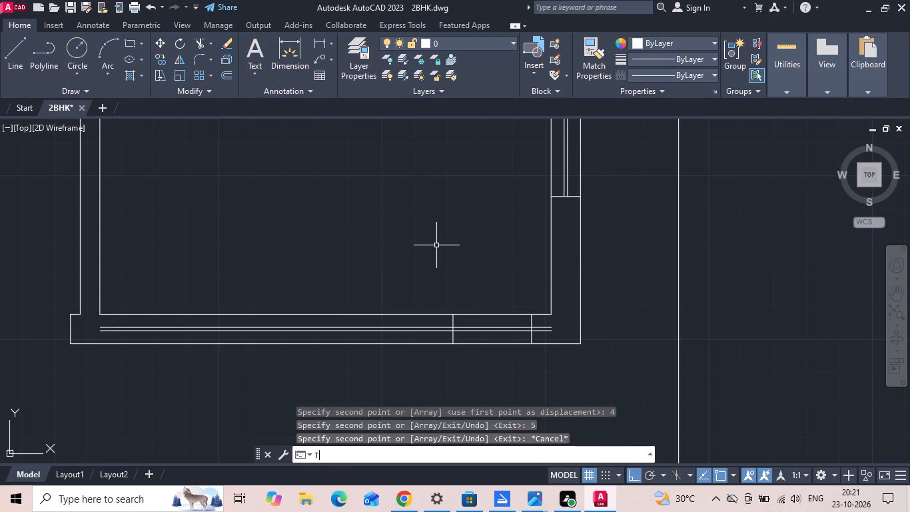
key("space")
left_click_drag(424, 323, 423, 330)
left_click(423, 337)
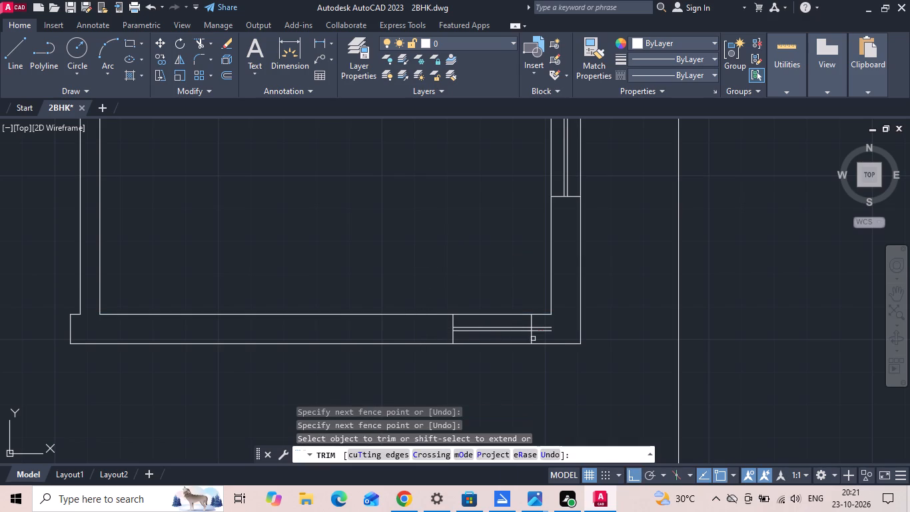
left_click(547, 339)
left_click(544, 323)
scroll(546, 348, "down", 3)
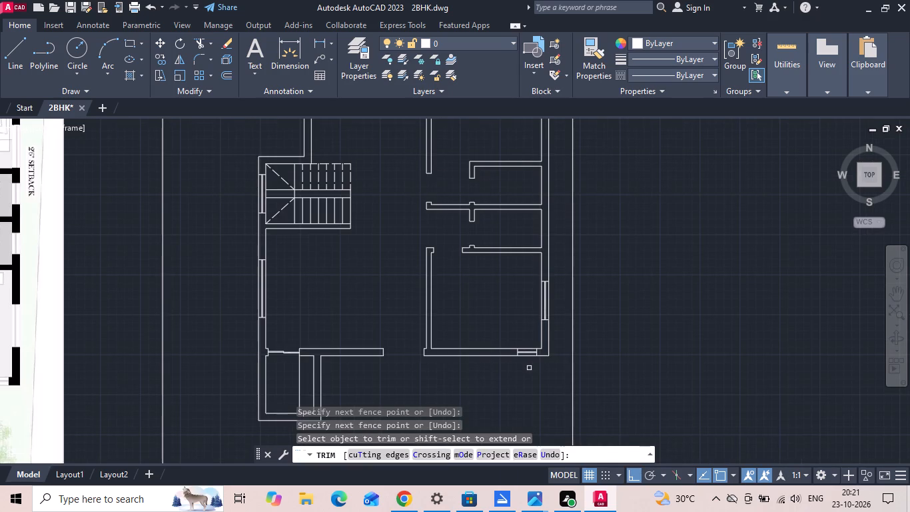
key("Escape")
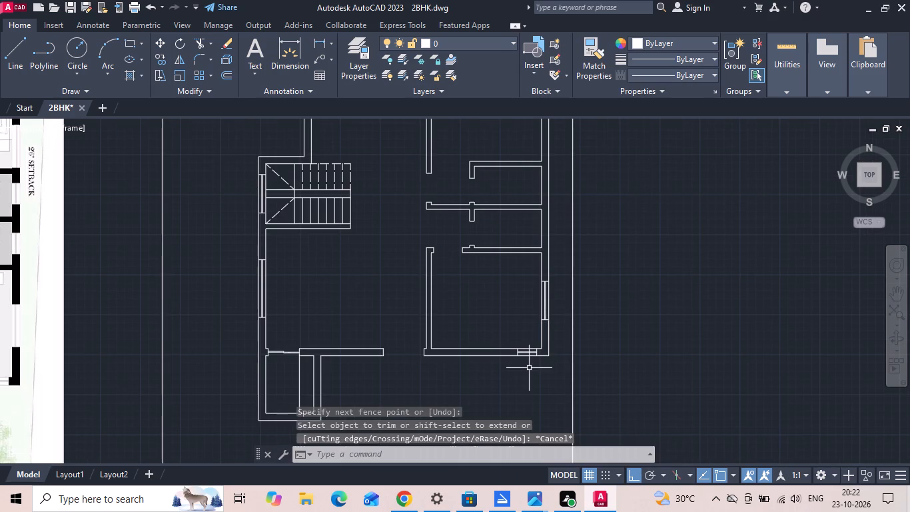
Save the drawing.
key("ctrl+s")
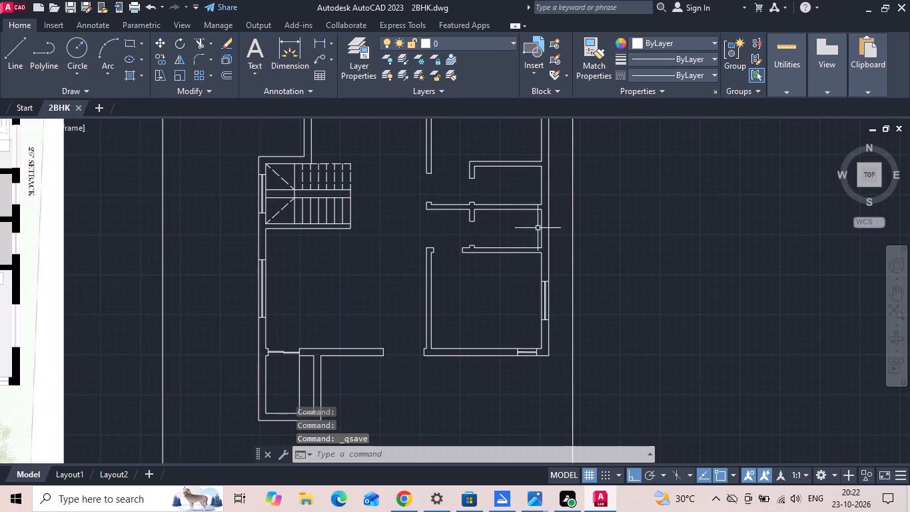
Draw a horizontal line from the midpoint of the common toilet's right inner wall line outward past the outer wall.
scroll(540, 223, "up", 2)
middle_click_drag(528, 295, 526, 307)
type("L")
key("space")
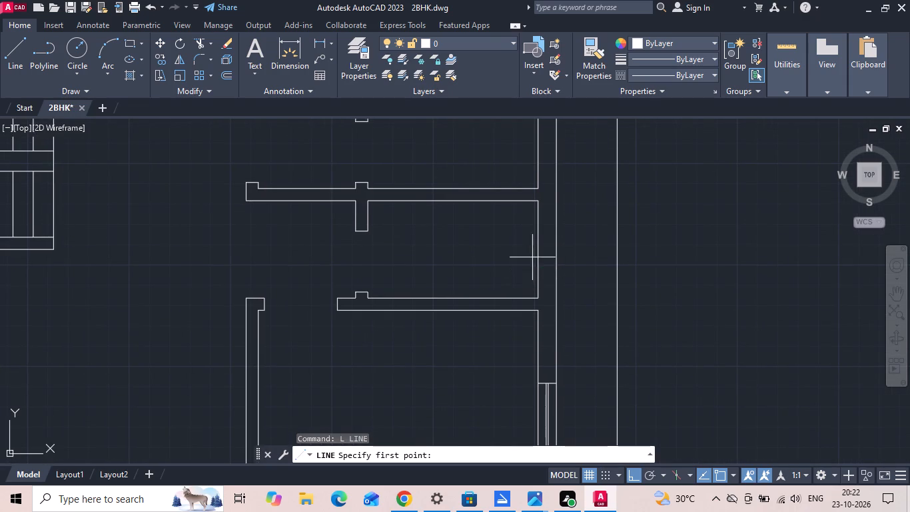
left_click(536, 246)
scroll(541, 248, "up", 2)
left_click(642, 246)
key("Escape")
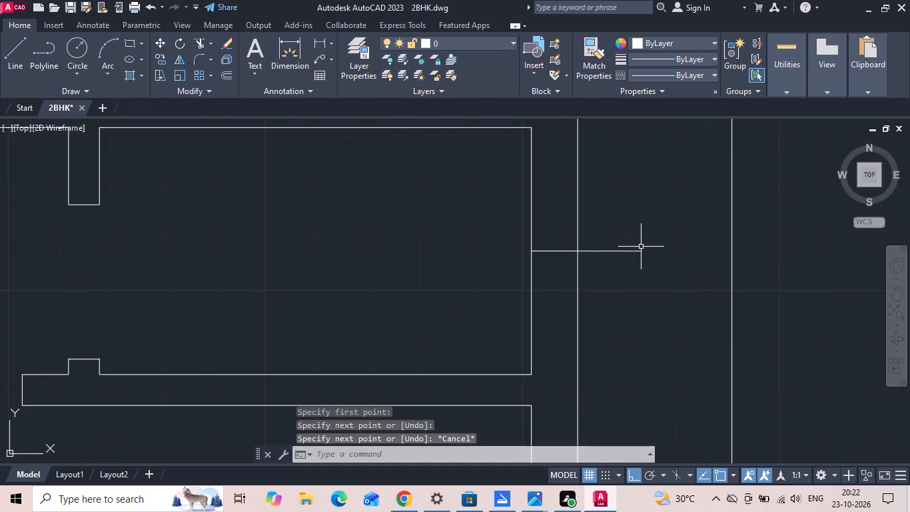
Offset the line across the common toilet's right wall 12" upward and 12" downward.
type("O 1")
key("2")
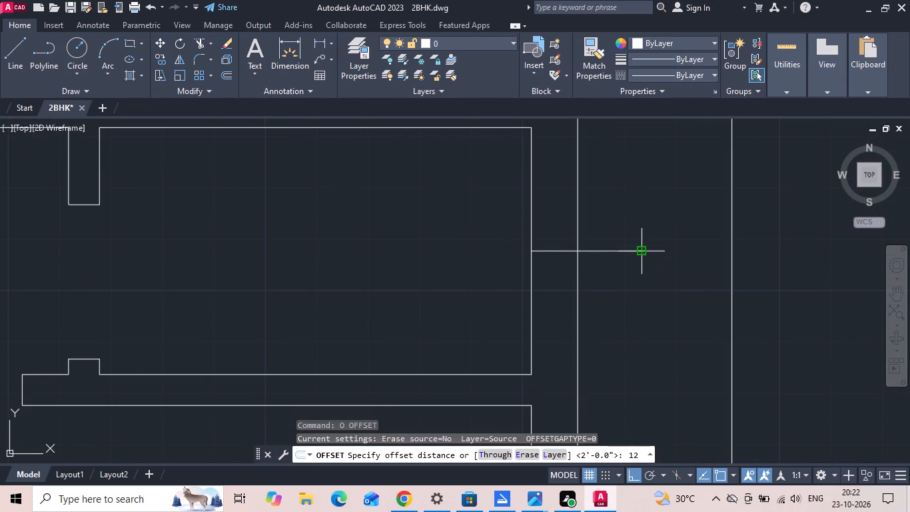
key("space")
left_click(608, 252)
left_click(608, 202)
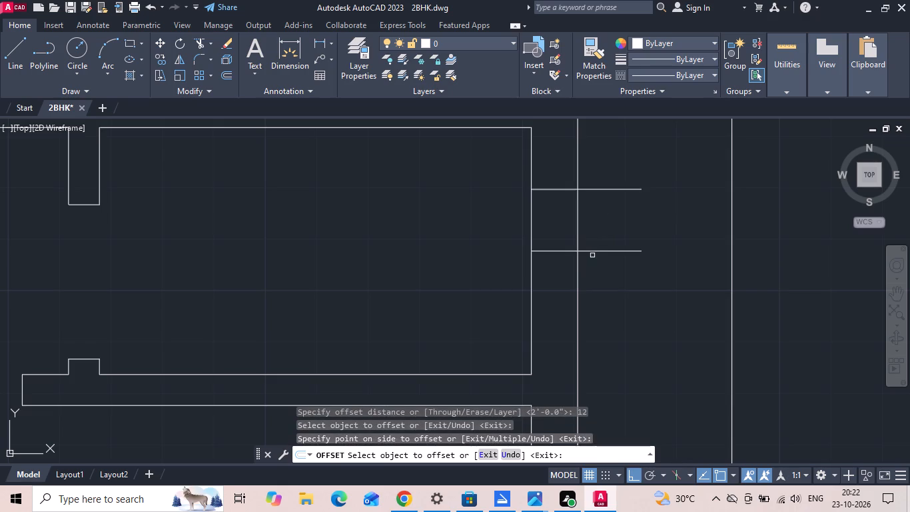
left_click_drag(592, 251, 588, 270)
left_click(582, 301)
key("Escape")
Trim the three lines outside the common toilet's right wall and remove the middle one, leaving the two window jambs.
type("TR")
key("space")
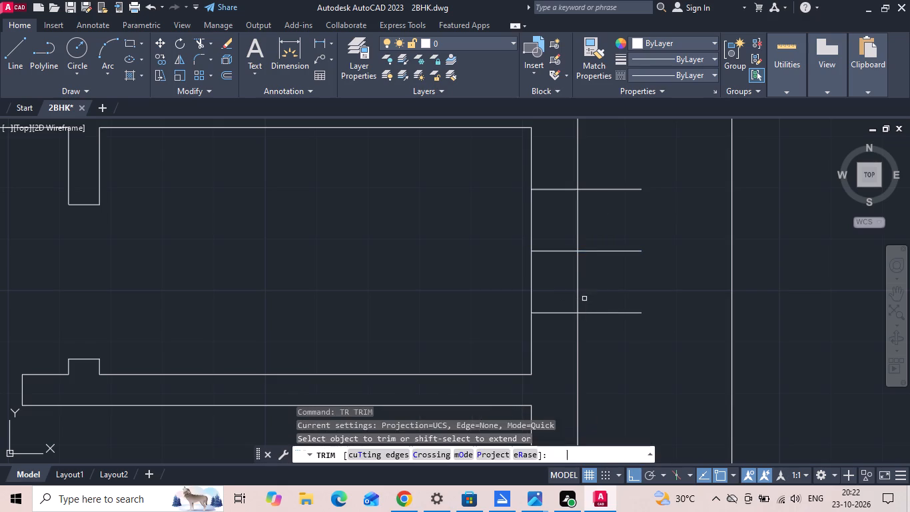
key("space")
left_click_drag(596, 335, 600, 161)
left_click_drag(547, 243, 544, 285)
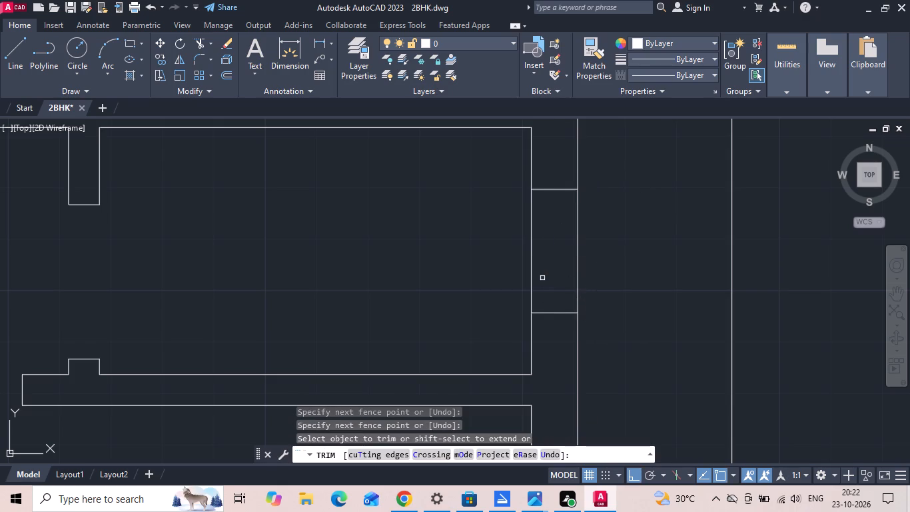
scroll(541, 283, "down", 1)
key("Escape")
Copy the common toilet's right inner wall line outward into the wall at 4" and 5".
left_click(542, 270)
left_click(514, 263)
right_click(513, 263)
left_click(526, 257)
scroll(534, 257, "up", 1)
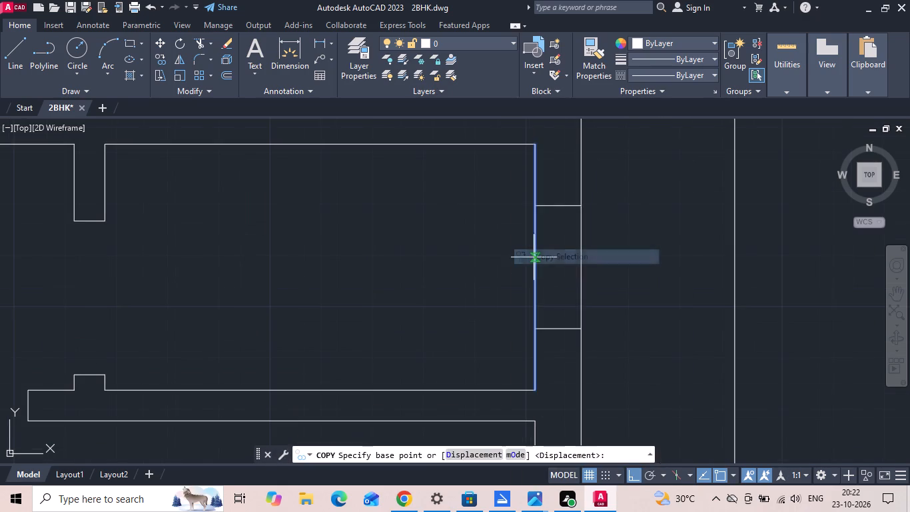
left_click_drag(555, 269, 562, 270)
key("4")
key("space")
type("5")
key("space")
key("Escape")
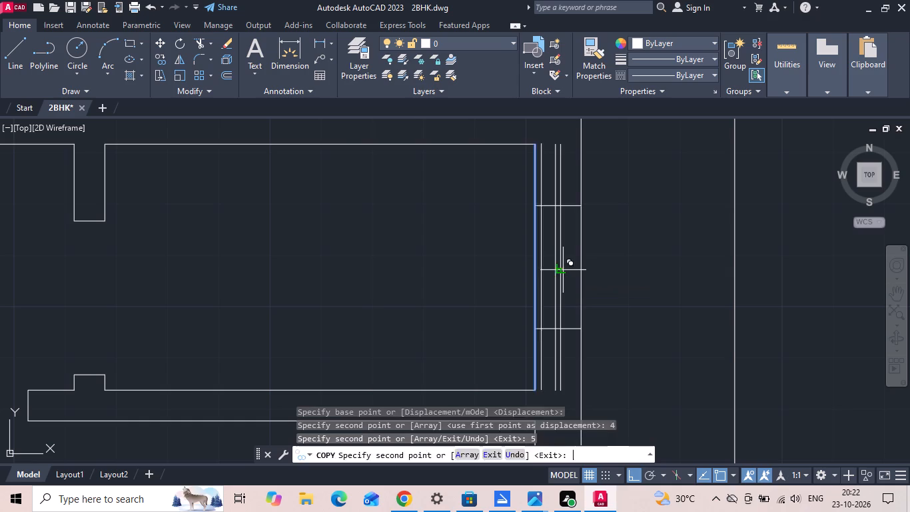
Trim the two copied lines above and below the jambs so they span only the common toilet window.
type("TR")
key("space")
key("space")
left_click(561, 193)
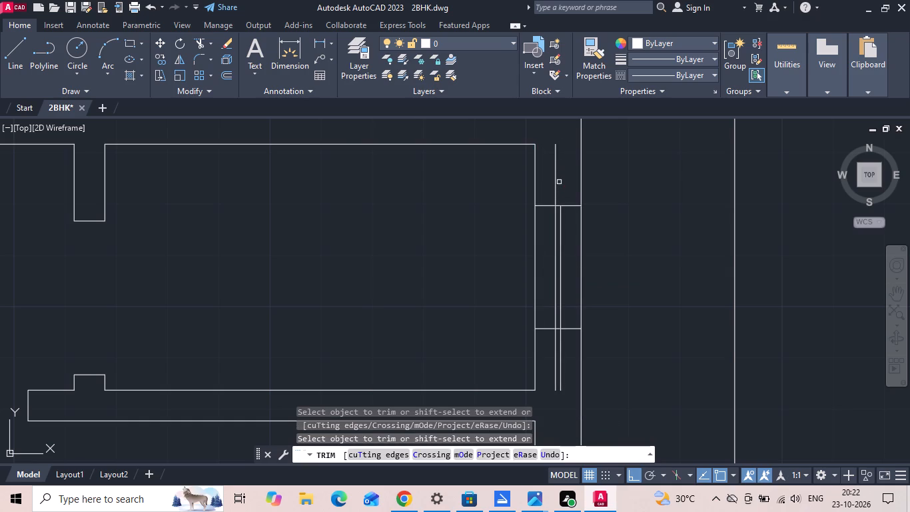
left_click(556, 173)
left_click(556, 336)
left_click(560, 353)
key("Escape")
Copy the common toilet window to the attached toilet's right wall and to the lower part of Bedroom 1's right wall.
left_click_drag(509, 192, 517, 224)
left_click(632, 347)
right_click(632, 347)
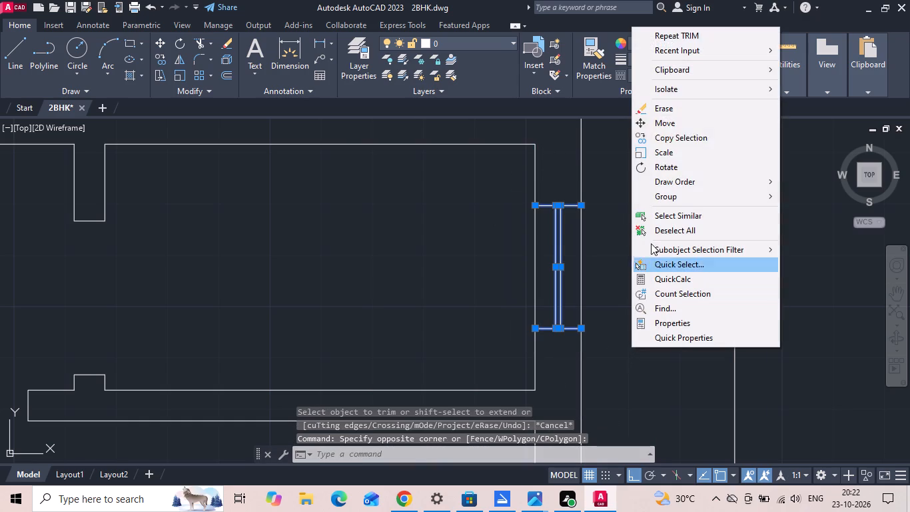
left_click(672, 133)
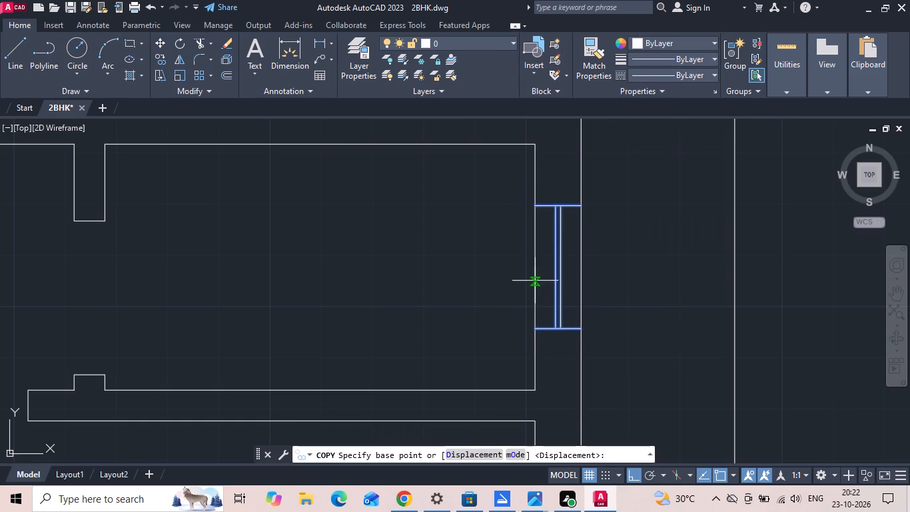
left_click(534, 269)
scroll(517, 340, "down", 2)
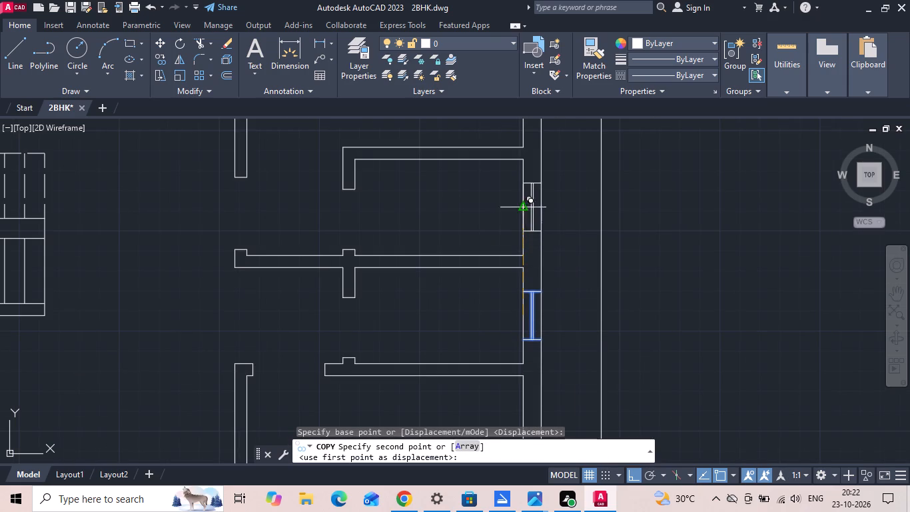
left_click(520, 209)
scroll(548, 298, "down", 2)
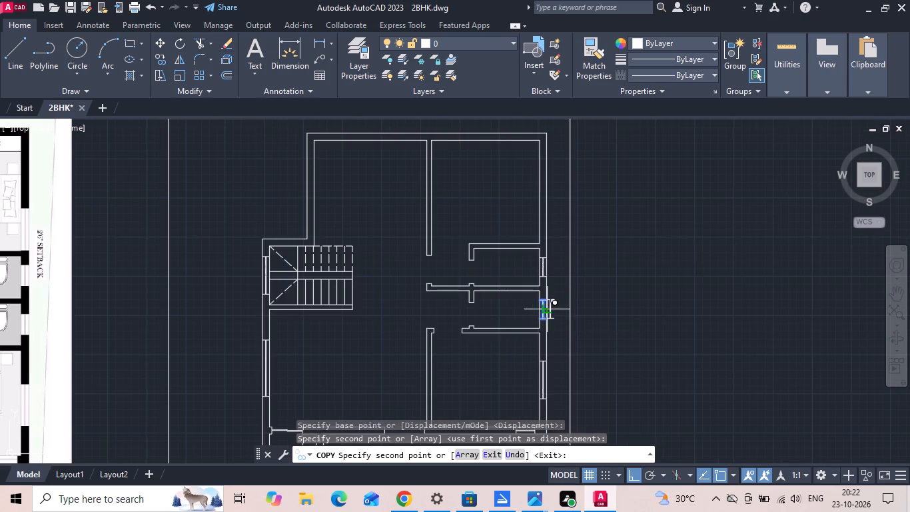
scroll(540, 217, "up", 2)
left_click(538, 216)
scroll(596, 243, "down", 3)
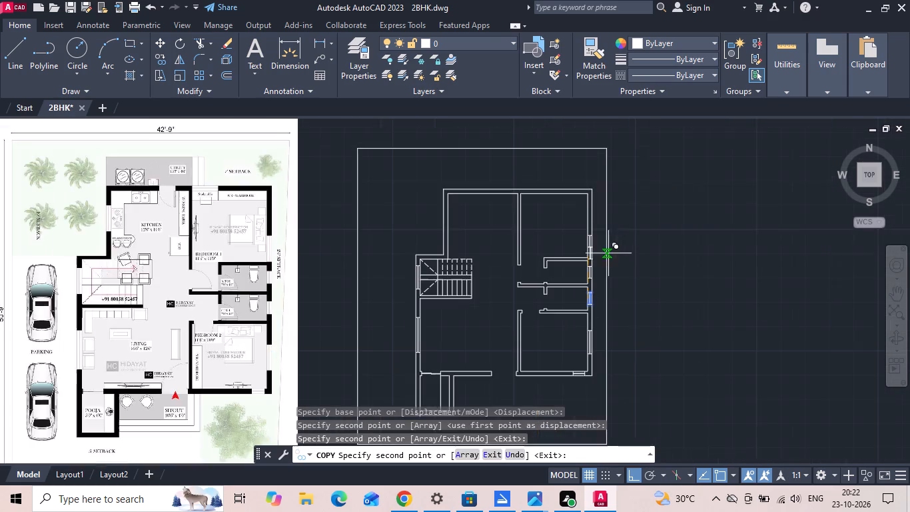
key("Escape")
scroll(297, 255, "up", 3)
scroll(246, 262, "down", 2)
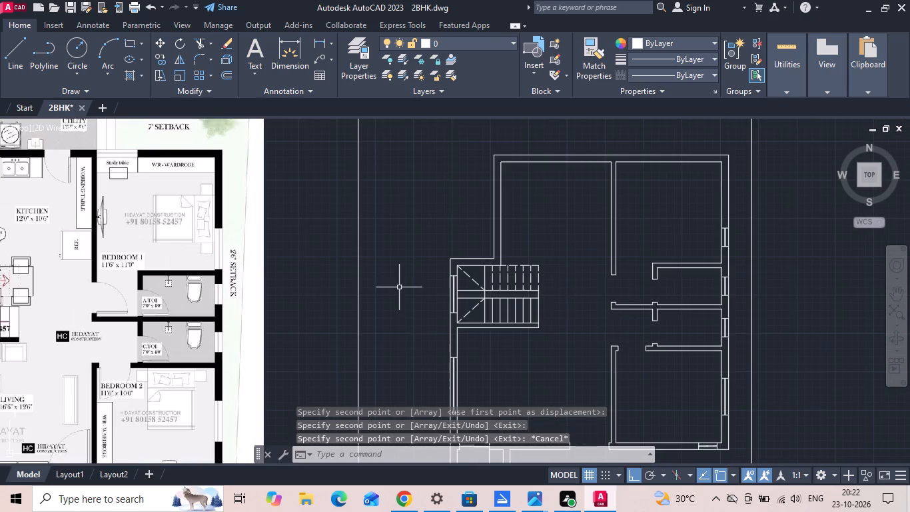
Offset Bedroom 1's bottom wall line 3" upward, extend it to the outer right wall line and trim the part inside the room.
scroll(719, 279, "up", 3)
middle_click_drag(723, 269, 594, 325)
type("O")
key("space")
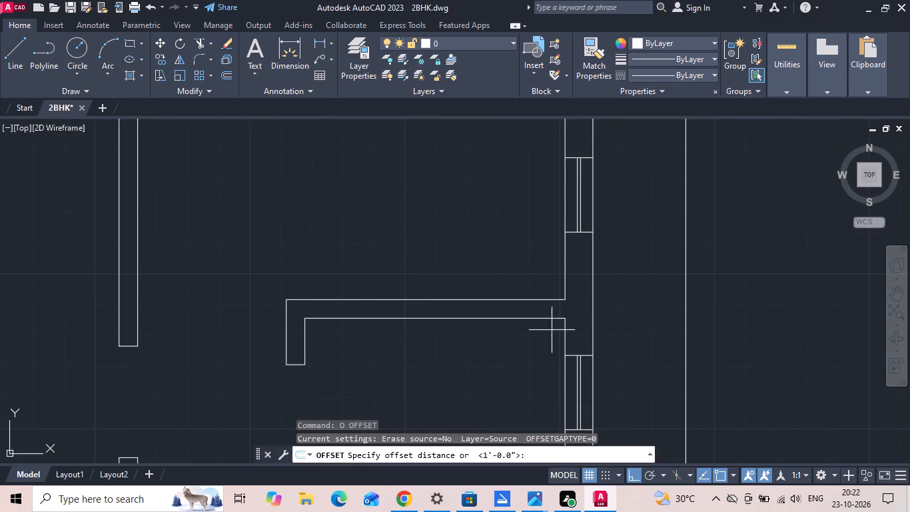
type("3")
key("space")
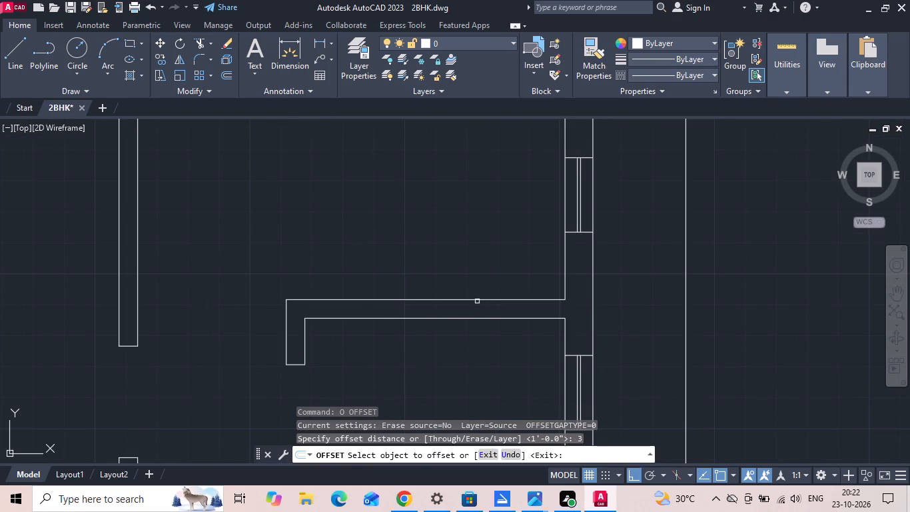
left_click_drag(478, 298, 482, 291)
left_click(505, 247)
key("Escape")
type("EX")
key("space")
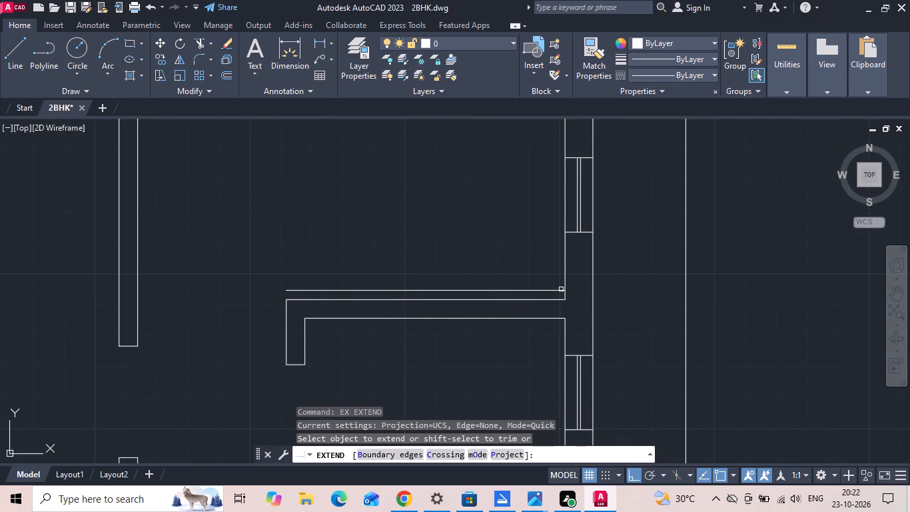
left_click(560, 291)
key("Escape")
type("TR")
key("space")
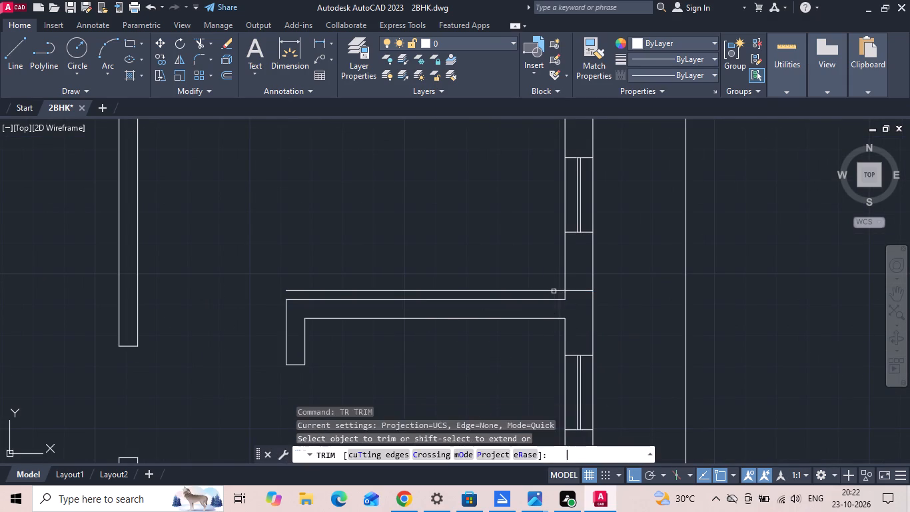
left_click(552, 292)
key("Escape")
Move the Bedroom 1 right-wall window down onto the 3" offset line and delete the duplicate line there.
left_click_drag(544, 151, 558, 170)
left_click(622, 261)
right_click(624, 262)
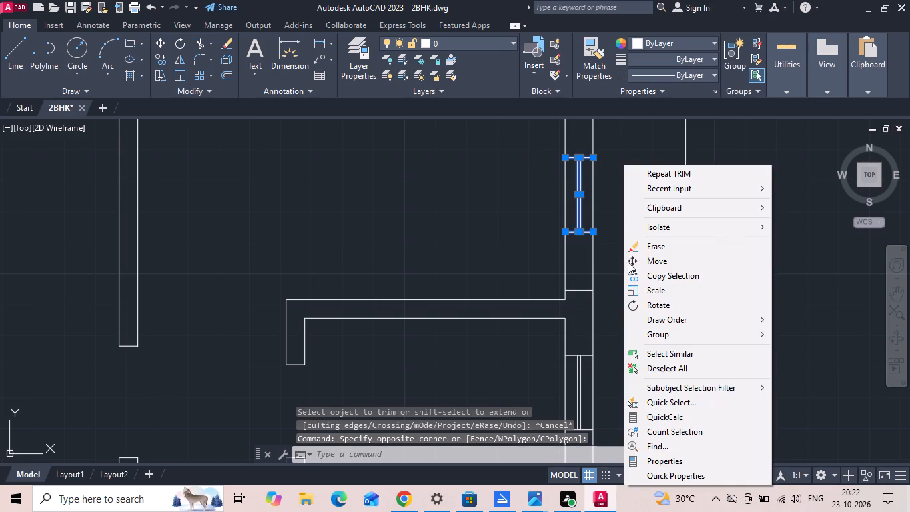
left_click(638, 257)
left_click(596, 232)
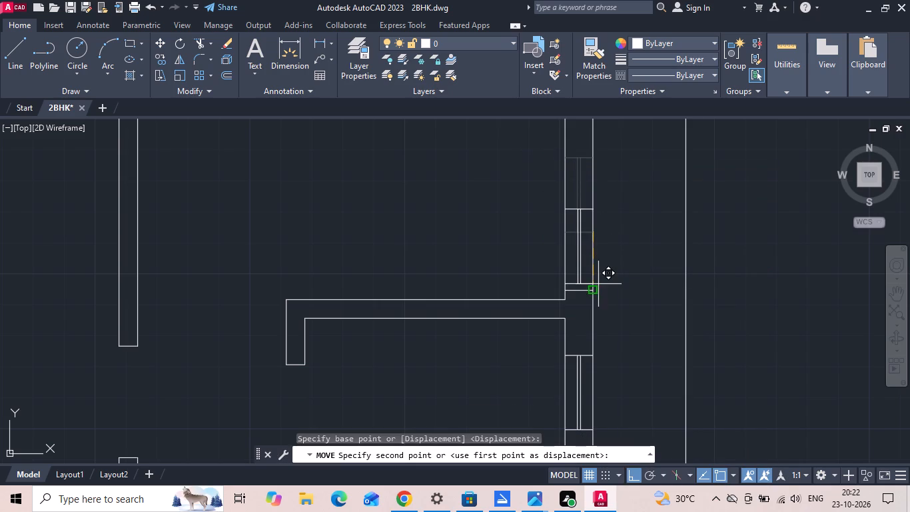
left_click(596, 290)
left_click(586, 291)
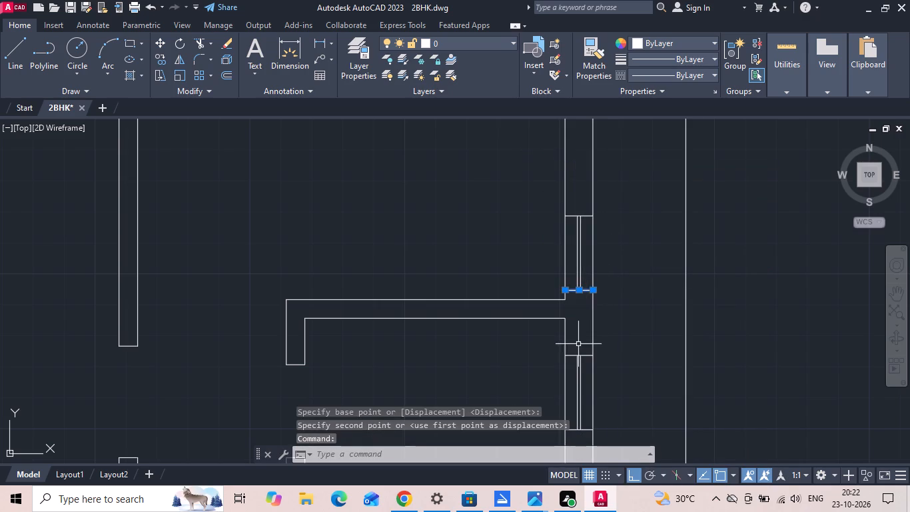
key("Delete")
Move the upper jamb of Bedroom 1's right-wall window up 24" and extend both glazing lines to it.
scroll(589, 223, "up", 2)
left_click(586, 215)
left_click(581, 193)
right_click(581, 193)
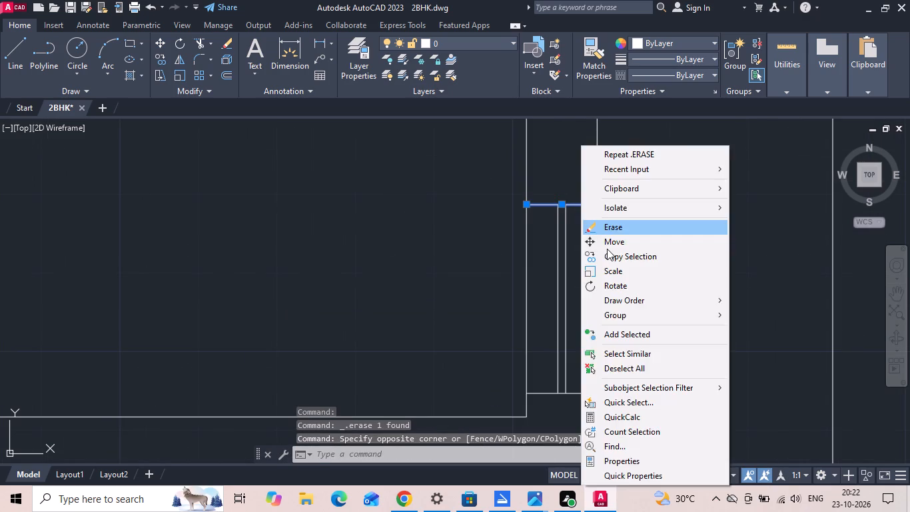
left_click(608, 249)
left_click_drag(674, 247, 676, 239)
key("2")
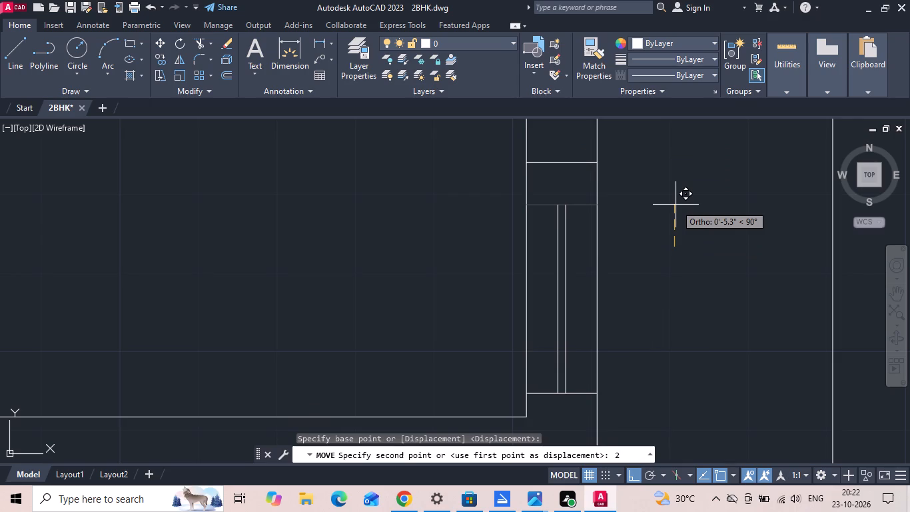
type("4")
key("space")
key("Escape")
type("EX")
key("space")
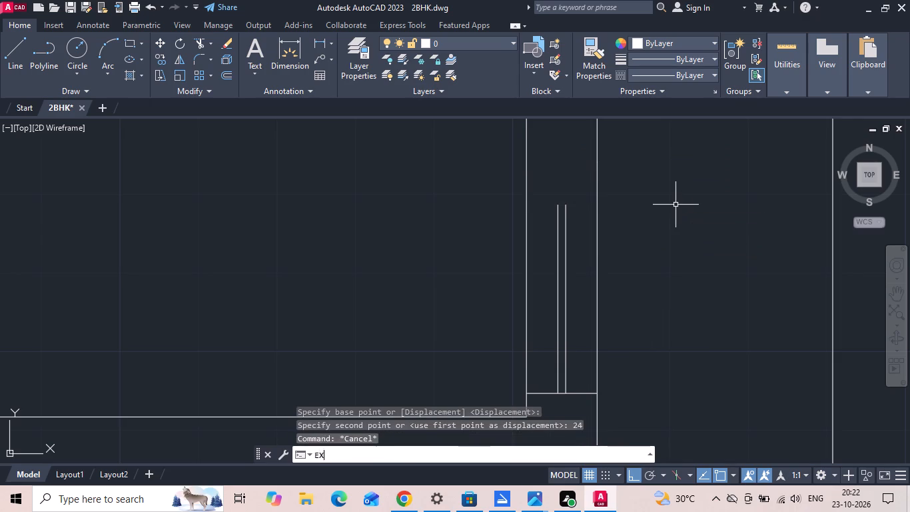
scroll(552, 287, "down", 1)
left_click(552, 289)
scroll(569, 271, "down", 2)
left_click(564, 257)
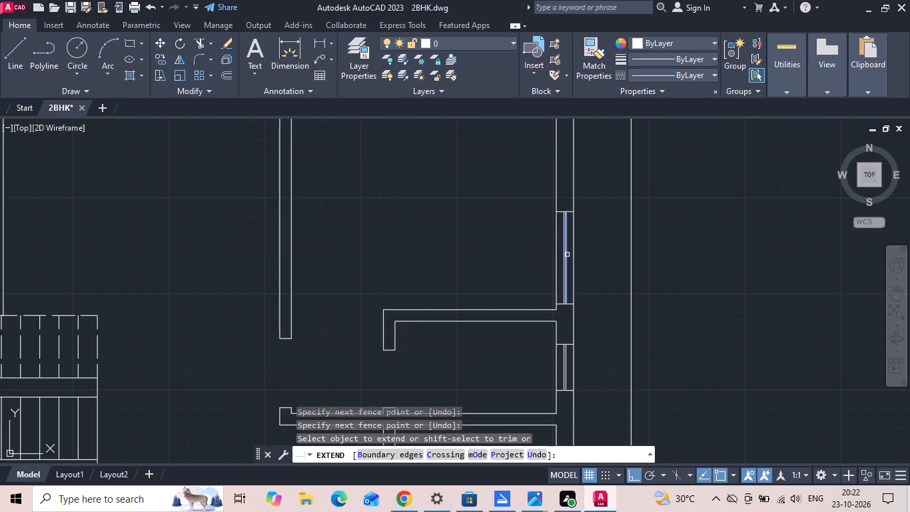
left_click(568, 255)
left_click(565, 256)
left_click(565, 259)
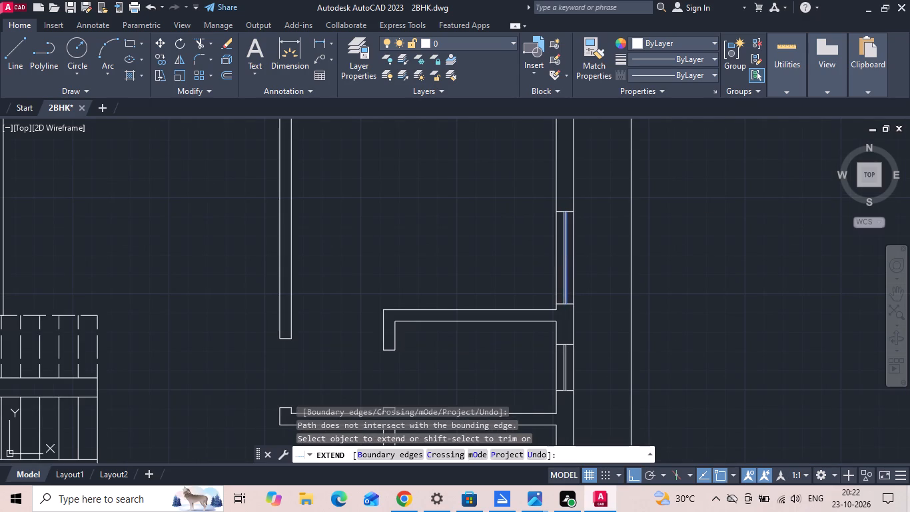
scroll(600, 288, "down", 2)
key("Escape")
Offset Bedroom 1's left wall line 4' into the room and extend both lines up to the outer top wall line.
scroll(604, 298, "down", 1)
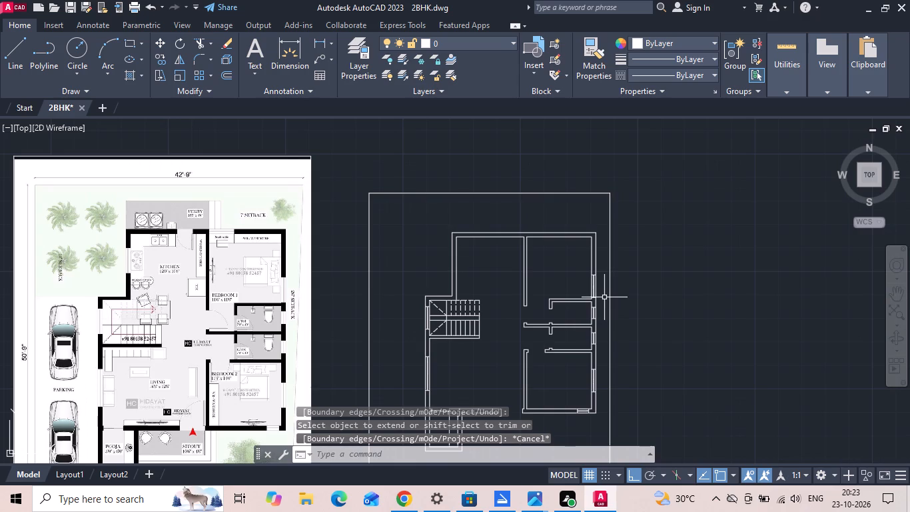
scroll(518, 209, "up", 2)
scroll(552, 236, "down", 1)
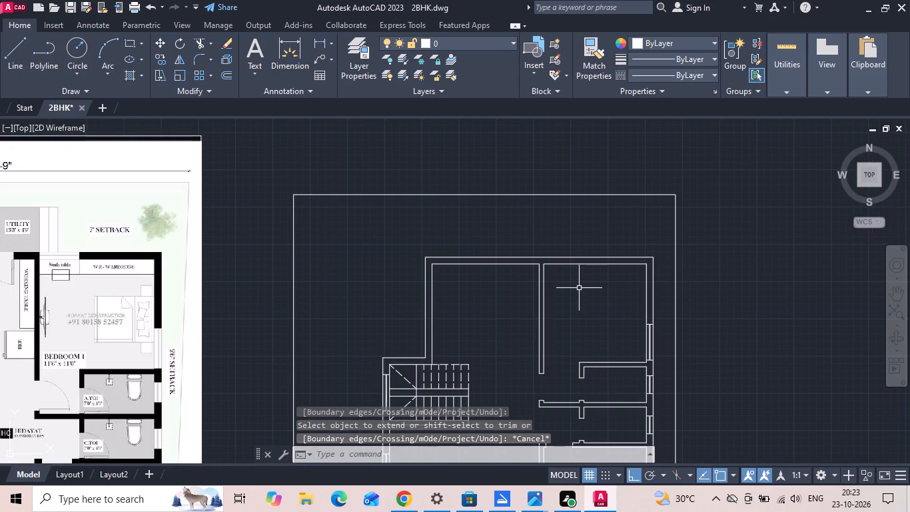
type("O 4'")
key("Return")
scroll(563, 312, "up", 1)
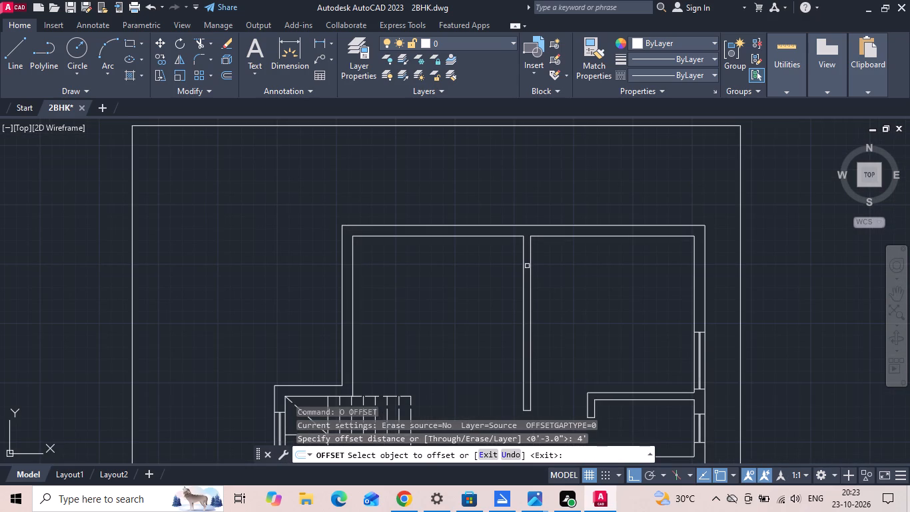
left_click_drag(530, 257, 537, 255)
left_click(582, 246)
key("Escape")
type("EX")
key("space")
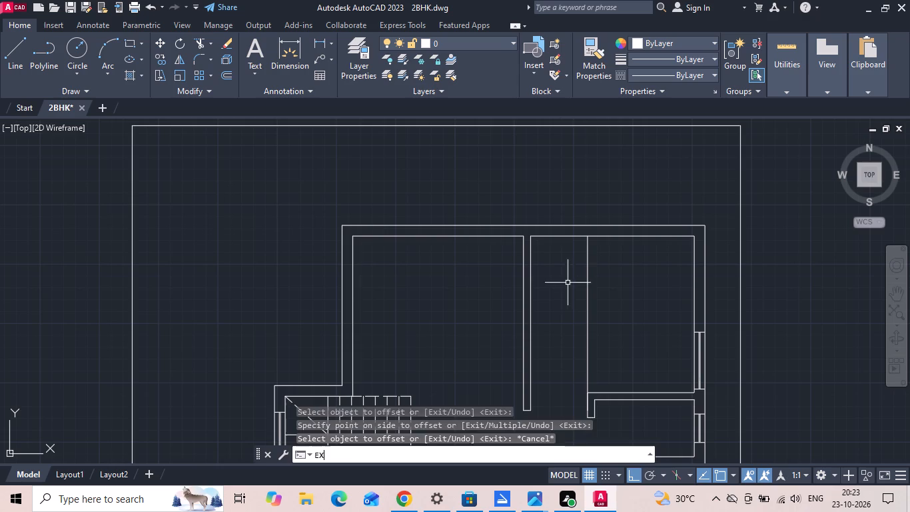
left_click(590, 257)
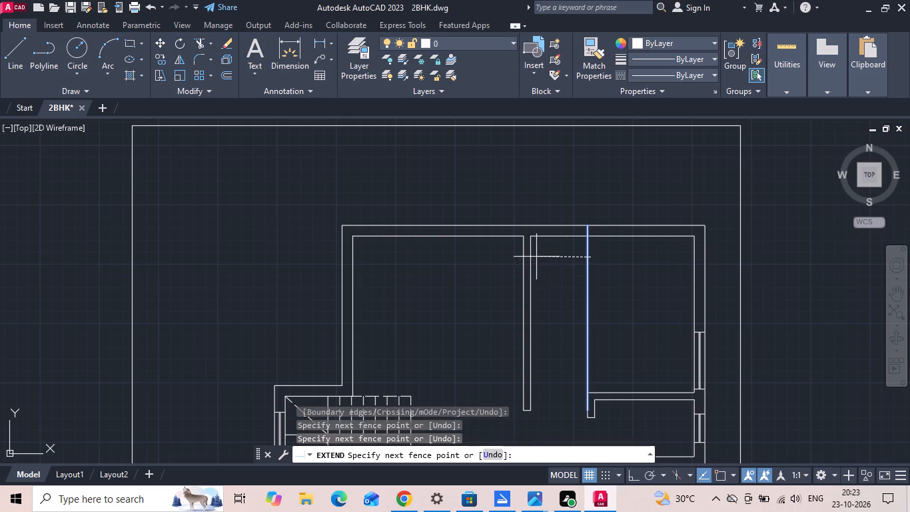
left_click(530, 257)
key("Escape")
Trim the 4' offset line inside Bedroom 1 and delete its leftover piece at the attached toilet wall, leaving only the window jamb.
type("TR")
key("space")
left_click(587, 310)
middle_click_drag(582, 373, 569, 323)
scroll(569, 323, "up", 1)
middle_click_drag(569, 323, 559, 271)
key("Escape")
scroll(560, 313, "up", 2)
left_click(582, 345)
key("Delete")
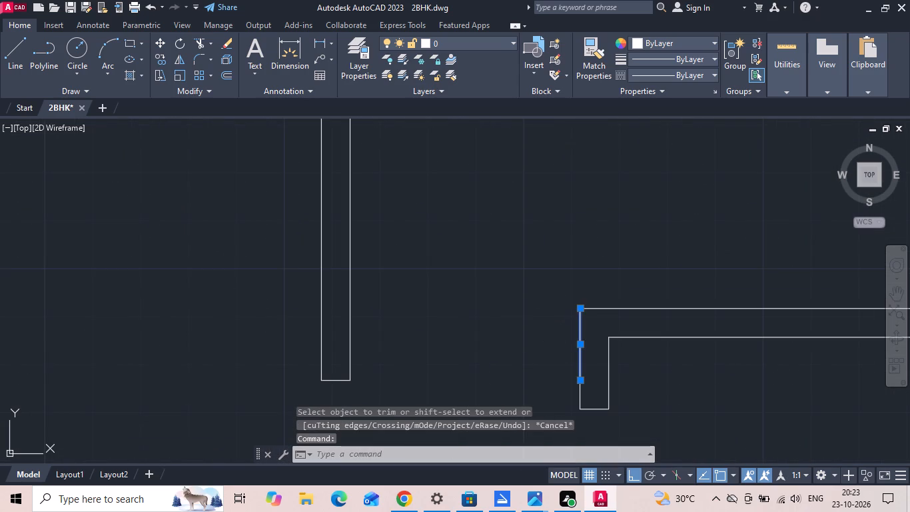
Copy Bedroom 1's top inner wall line upward into the wall at 4" and 5".
scroll(499, 350, "down", 4)
scroll(494, 265, "up", 3)
left_click_drag(498, 213, 492, 256)
left_click(492, 259)
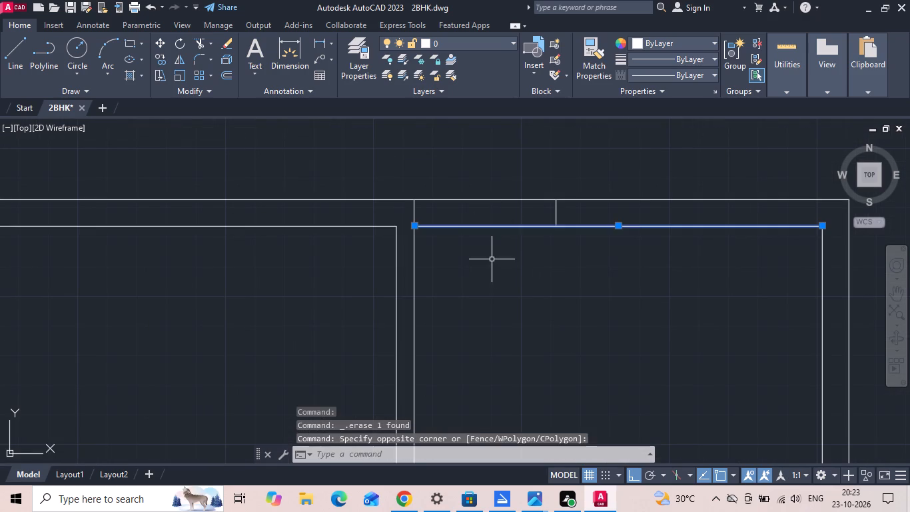
right_click(492, 260)
left_click(506, 250)
left_click(506, 323)
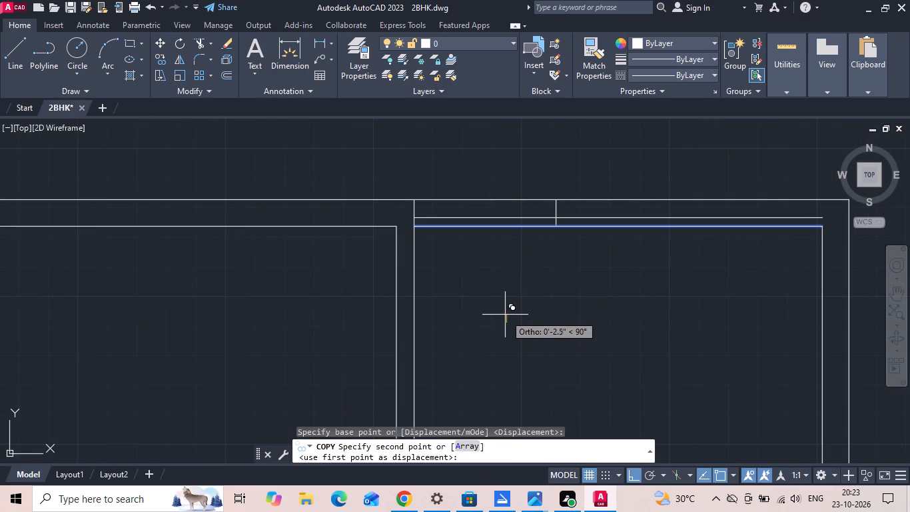
type("4 5")
key("space")
key("Escape")
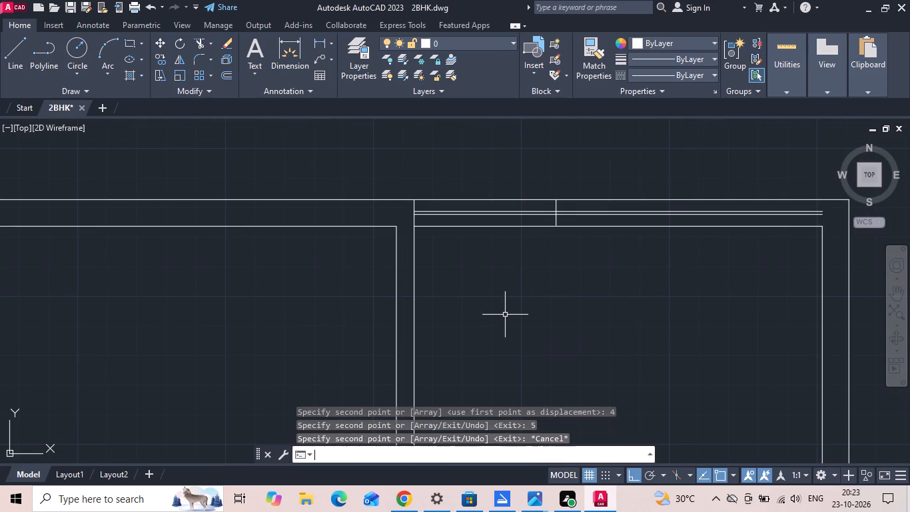
Trim the two copied lines beyond the right jamb so they span only Bedroom 1's top-wall window.
key("t")
key("r")
key("space")
key("space")
left_click(564, 214)
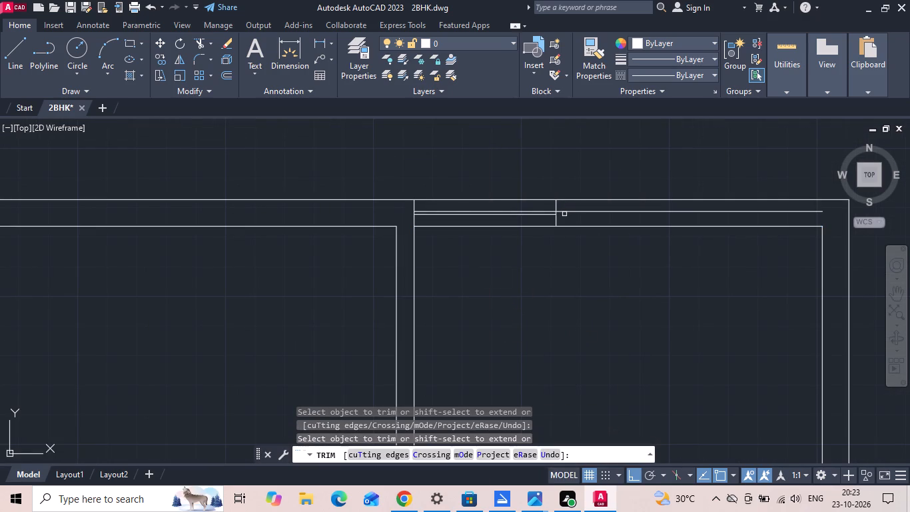
left_click(566, 213)
scroll(592, 281, "down", 3)
middle_click_drag(582, 327, 594, 314)
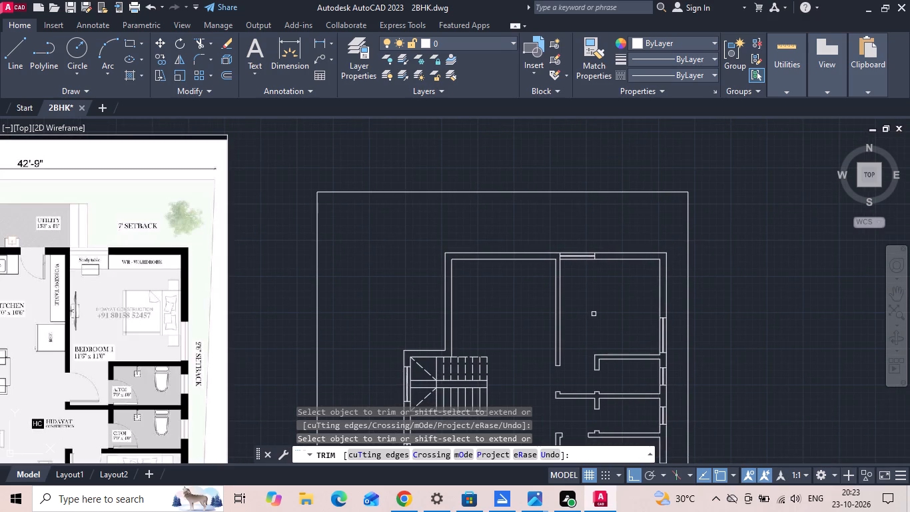
key("Escape")
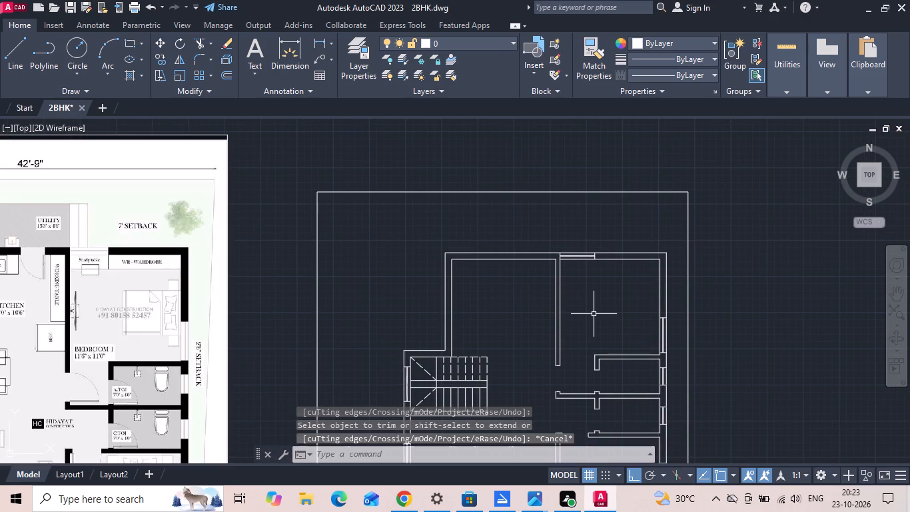
Offset Bedroom 1's top inner wall line 24" down into the room for the wardrobe and study table.
key("o")
key("Return")
type("24")
key("Return")
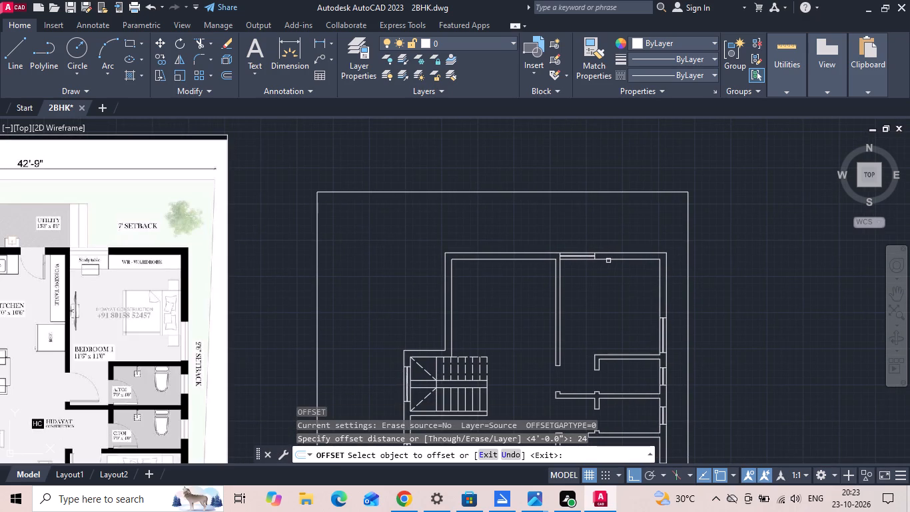
left_click(608, 260)
left_click(610, 299)
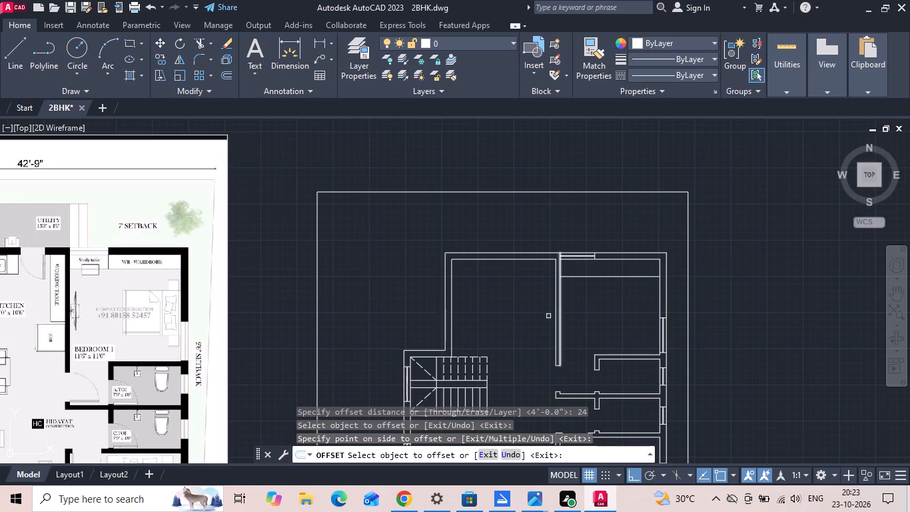
Offset the kitchen's left and top inner wall lines 24" into the room and save the drawing.
middle_click_drag(454, 320, 611, 313)
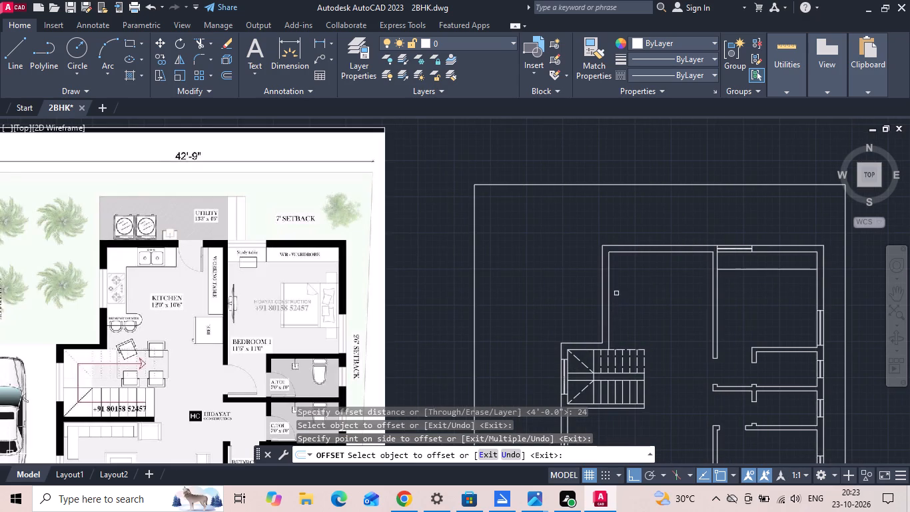
left_click_drag(610, 277, 650, 274)
left_click(659, 273)
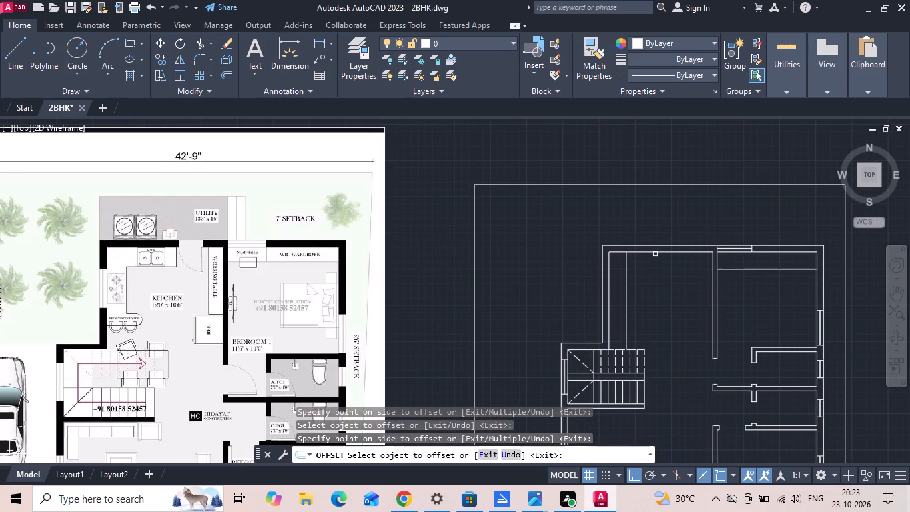
left_click(655, 253)
left_click(652, 287)
key("Escape")
key("ctrl+s")
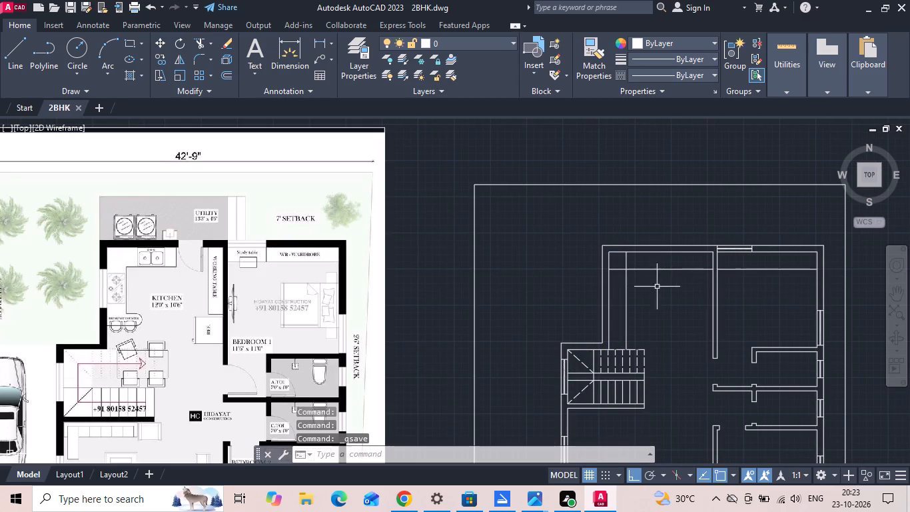
Offset the kitchen's right inner wall line 2' into the room for the working table.
scroll(734, 285, "up", 1)
middle_click_drag(721, 287, 711, 287)
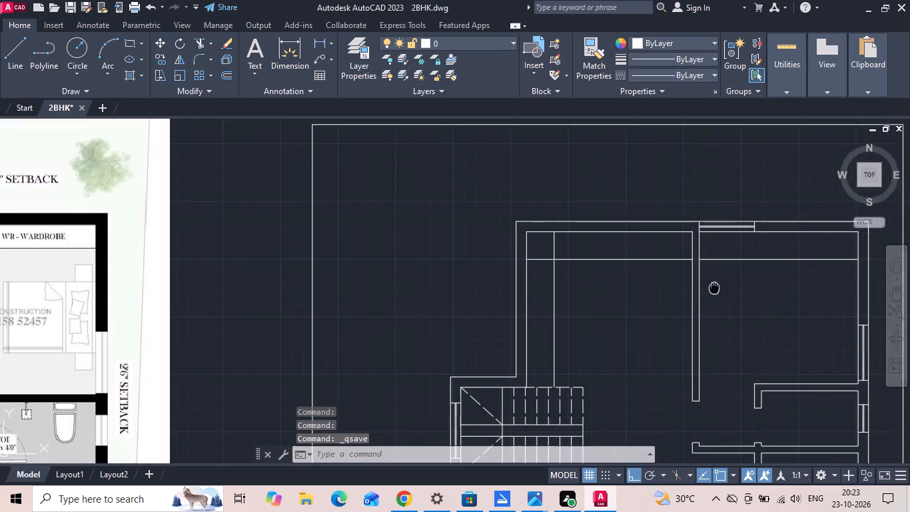
middle_click_drag(711, 287, 661, 288)
type("O 2'")
key("Return")
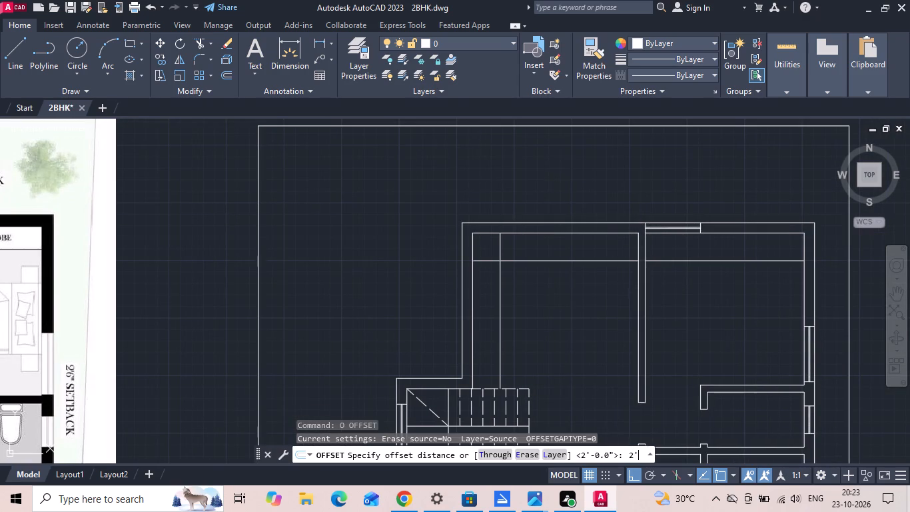
left_click_drag(639, 295, 624, 303)
left_click(581, 315)
scroll(626, 293, "down", 1)
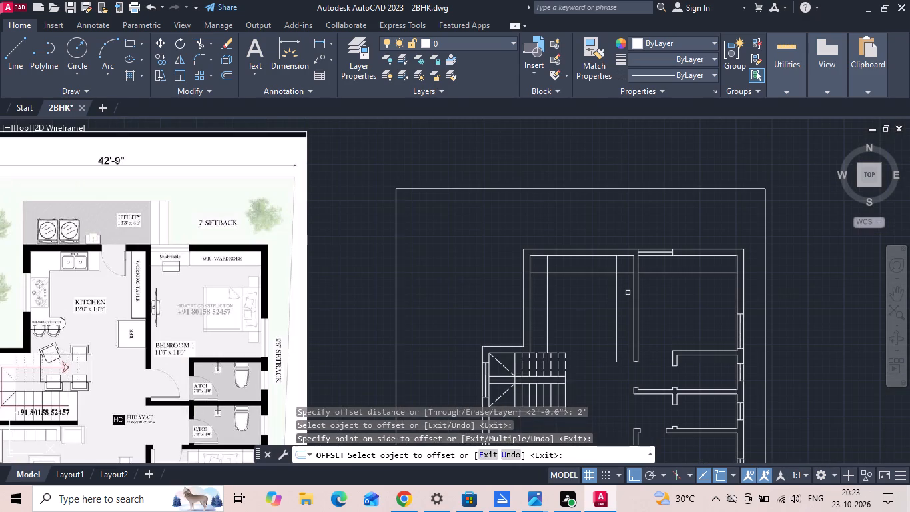
key("Escape")
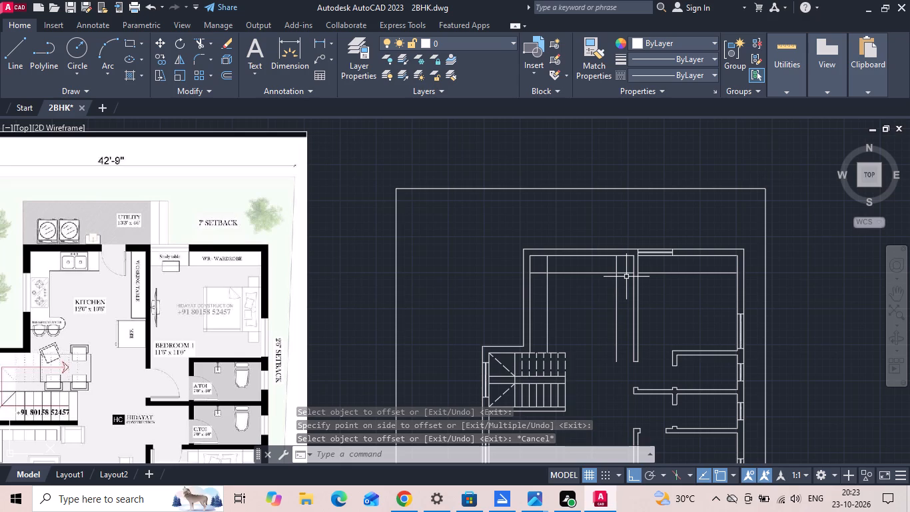
Offset the working table line 2'6" toward the kitchen counter and extend both lines to the outer top wall for the door.
type("O 2'6")
key("space")
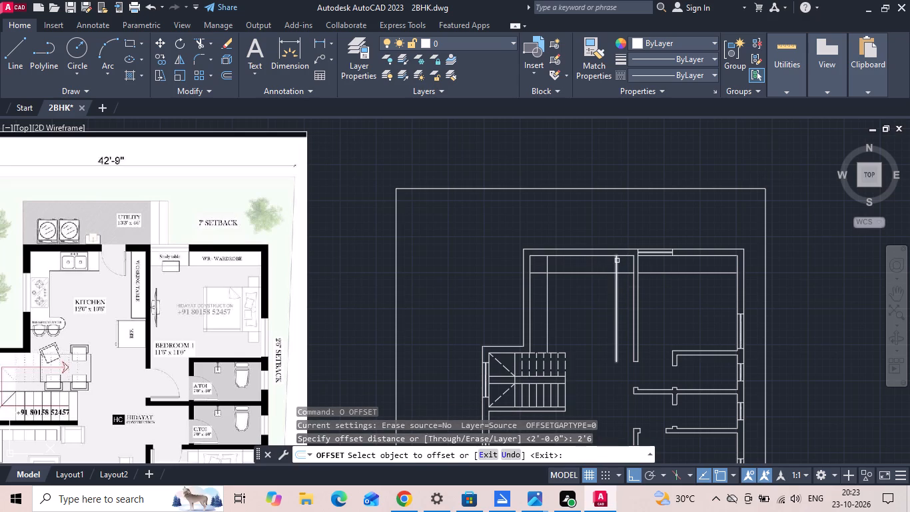
left_click(616, 261)
left_click(604, 263)
key("Escape")
type("EX")
key("space")
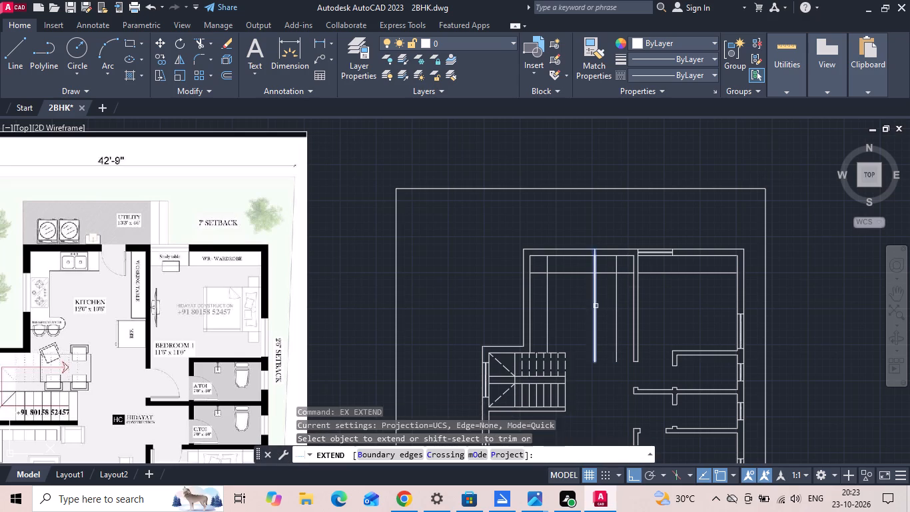
key("space")
left_click(622, 291)
left_click(588, 293)
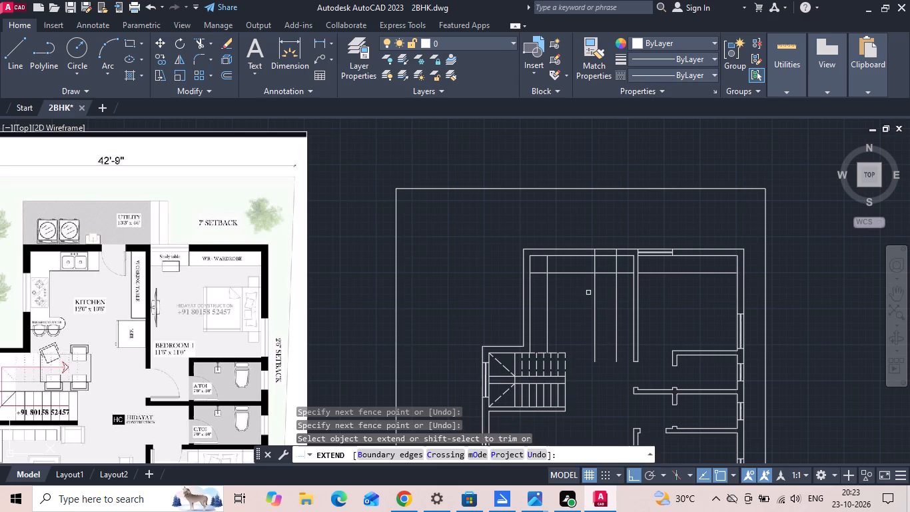
Trim the top wall and counter lines between the two door lines, and the left door line below the counter.
key("Escape")
key("t")
key("r")
key("space")
key("space")
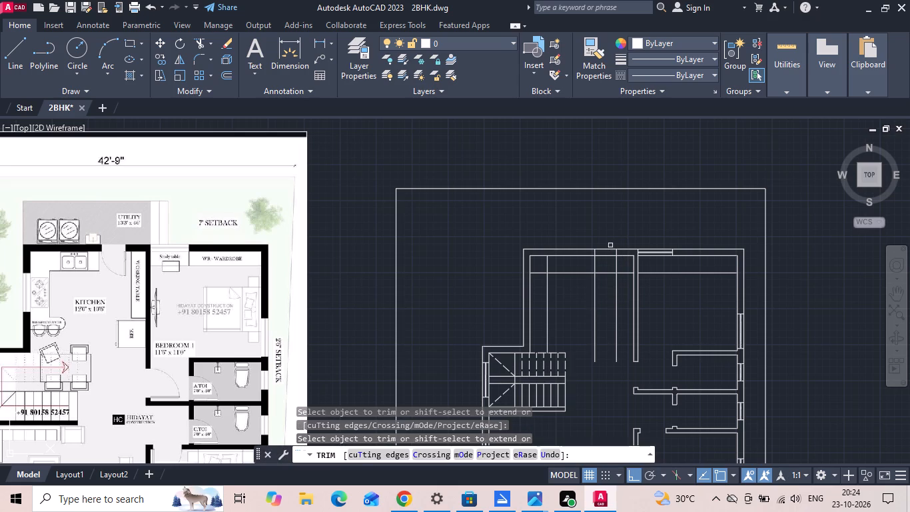
left_click(610, 245)
left_click(604, 261)
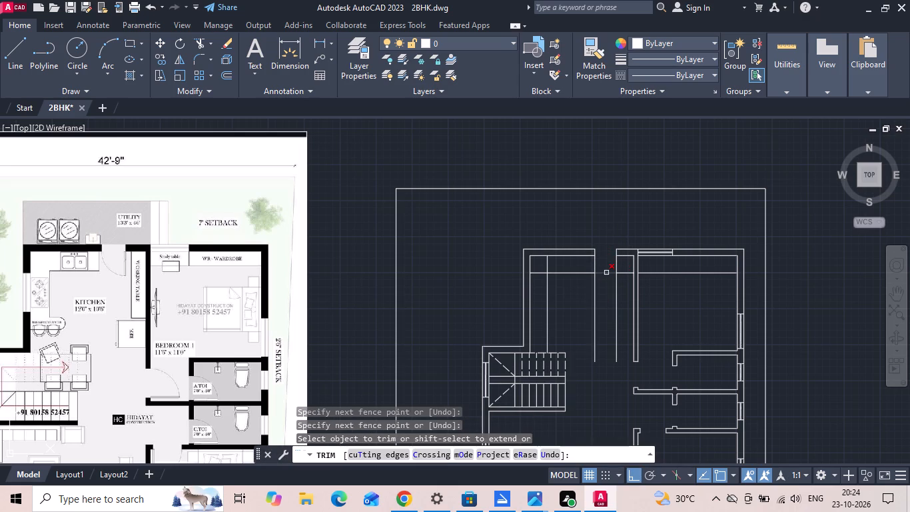
scroll(606, 280, "up", 1)
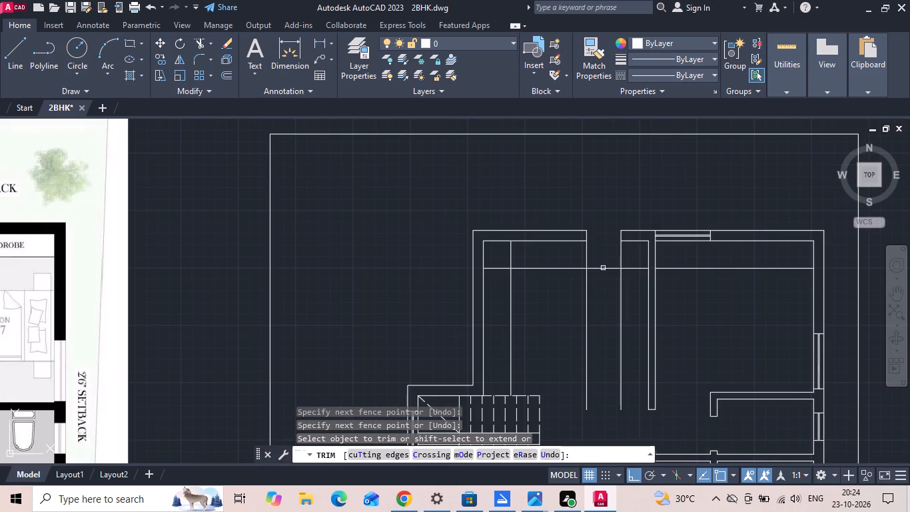
left_click(603, 267)
left_click(583, 323)
left_click(594, 303)
key("Escape")
Copy the kitchen door's left jamb line 6" away from the opening for the counter's end.
scroll(593, 252, "up", 3)
left_click_drag(593, 247, 582, 248)
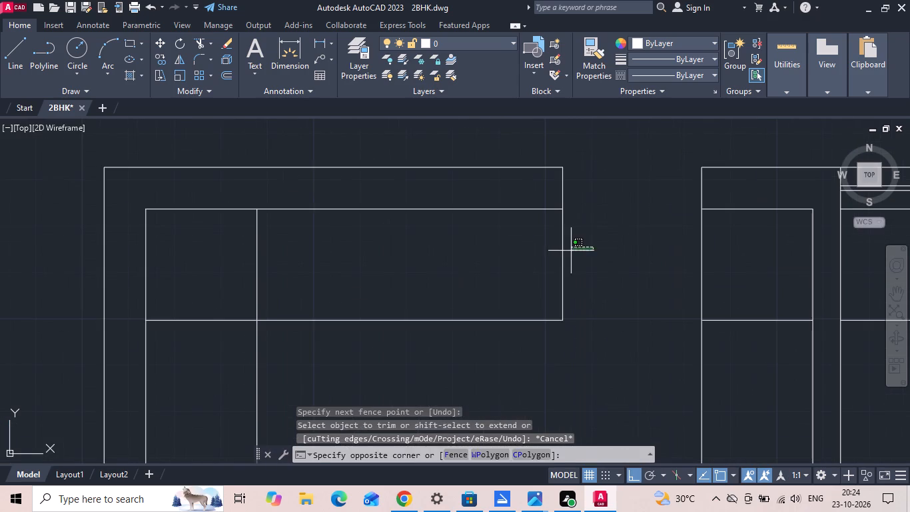
left_click(569, 251)
left_click_drag(574, 240, 558, 251)
left_click(527, 259)
right_click(526, 258)
left_click(551, 255)
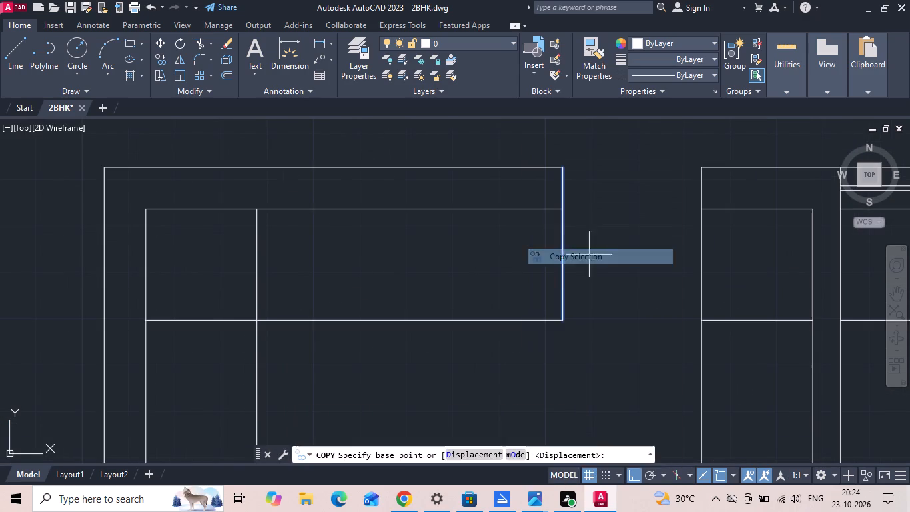
left_click_drag(642, 261, 626, 261)
type("6")
key("space")
key("Escape")
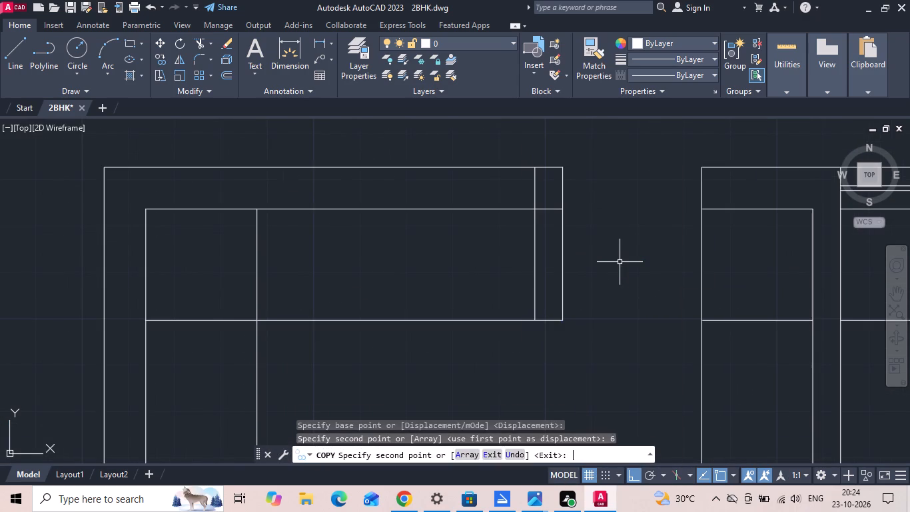
Trim the counter-end line inside the wall and the excess lines beside the door, leaving the counter 6" short of it.
type("TR")
key("space")
key("space")
left_click(528, 191)
left_click(543, 194)
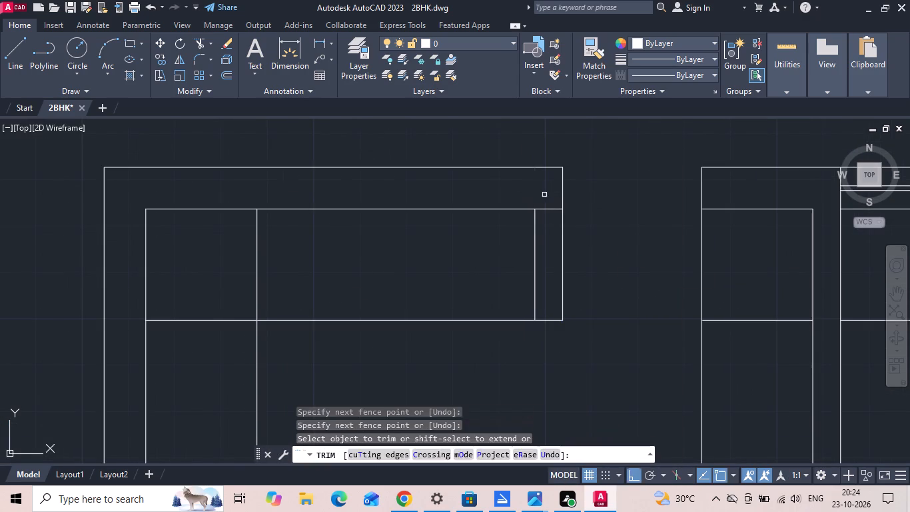
left_click_drag(546, 257, 586, 328)
left_click_drag(558, 316, 550, 343)
middle_click_drag(557, 344, 435, 305)
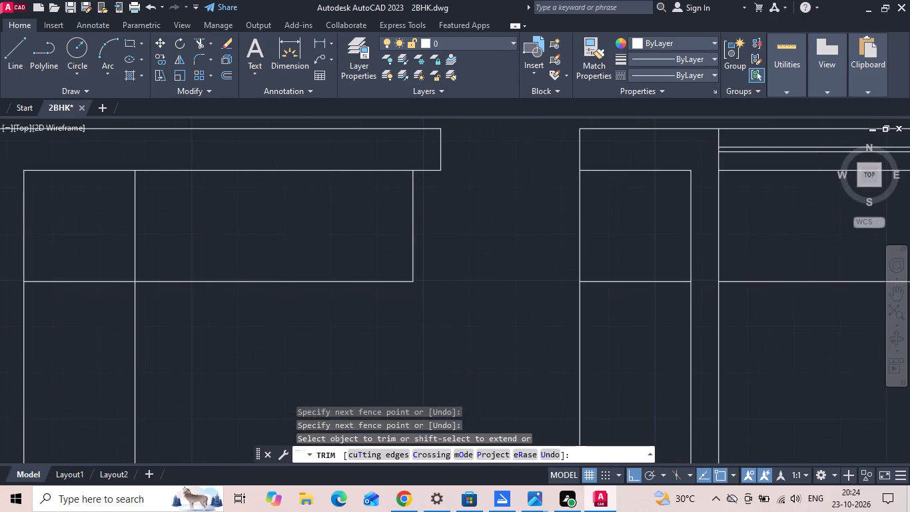
key("Escape")
Copy the kitchen's right inner wall line 18" into the room for the working table edge.
left_click(688, 264)
left_click(689, 241)
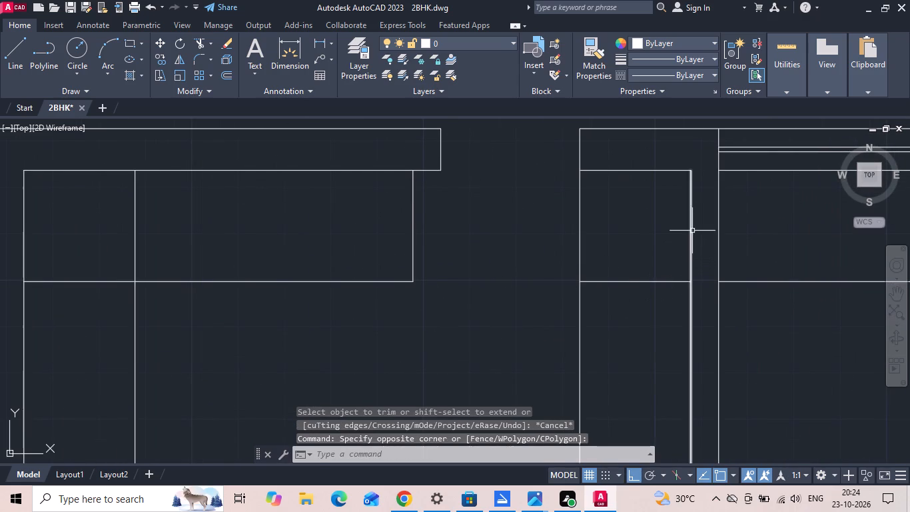
left_click(693, 227)
right_click(670, 245)
left_click(682, 253)
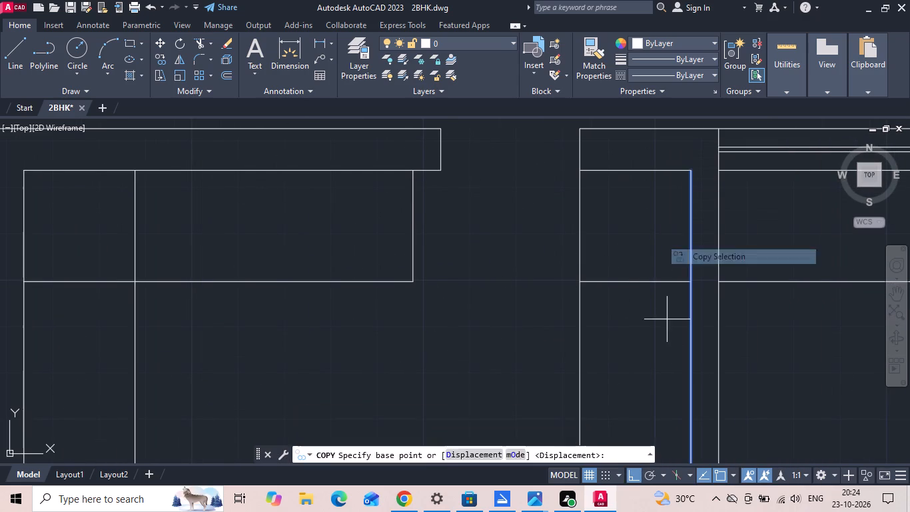
left_click_drag(646, 365, 615, 361)
type("18")
key("Return")
key("Escape")
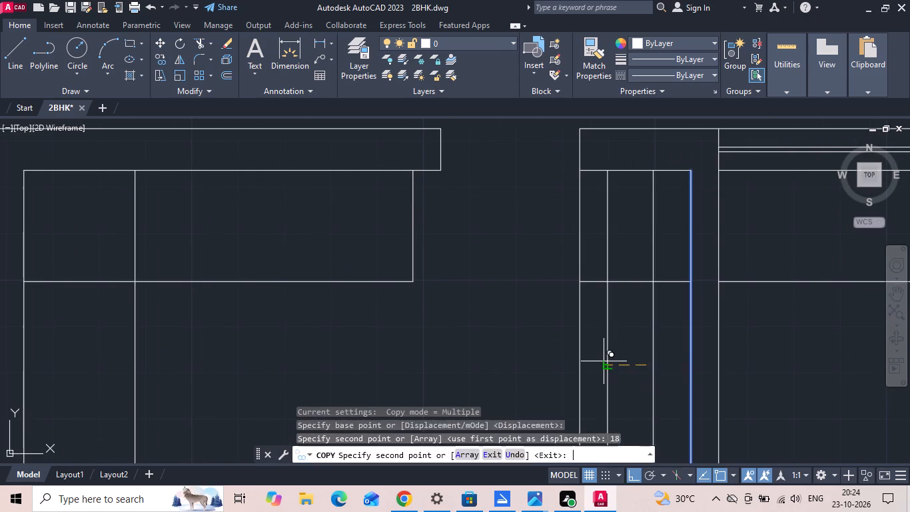
Trim the right door line below the wall and the counter line crossing the working table.
type("TR")
key("space")
left_click_drag(579, 257, 586, 269)
left_click_drag(586, 275, 576, 309)
left_click(574, 315)
left_click(553, 302)
left_click_drag(657, 271, 652, 317)
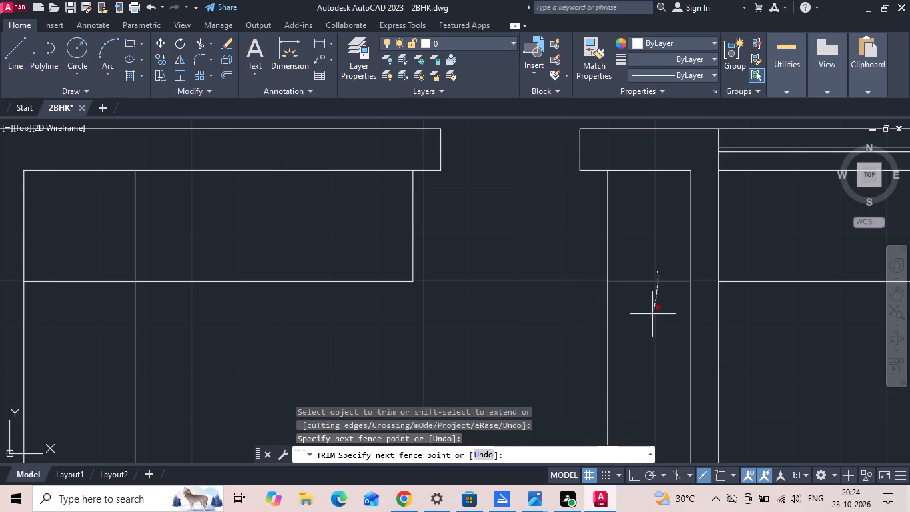
left_click_drag(652, 317, 651, 321)
Trim the overlapping counter lines at the kitchen's top-left corner into a clean L-shaped counter edge.
scroll(626, 302, "down", 2)
left_click_drag(400, 315, 432, 270)
left_click(432, 270)
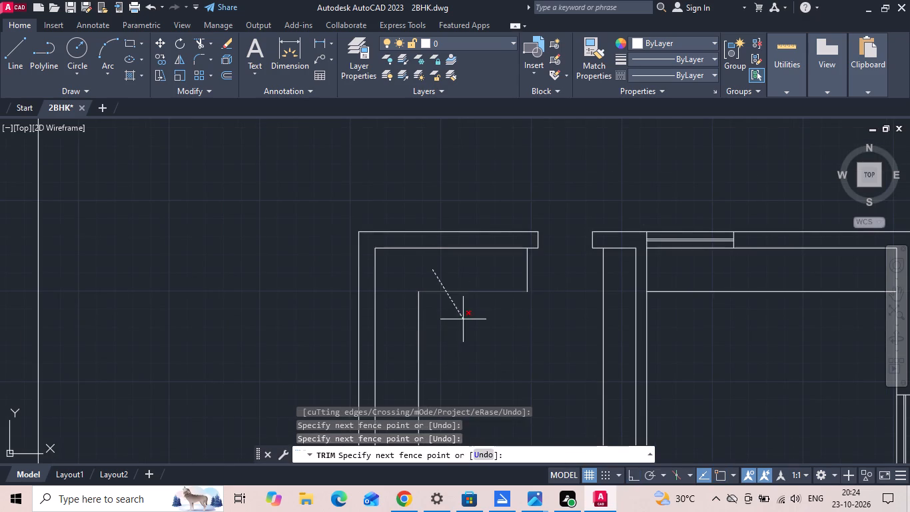
left_click(430, 269)
scroll(440, 262, "down", 3)
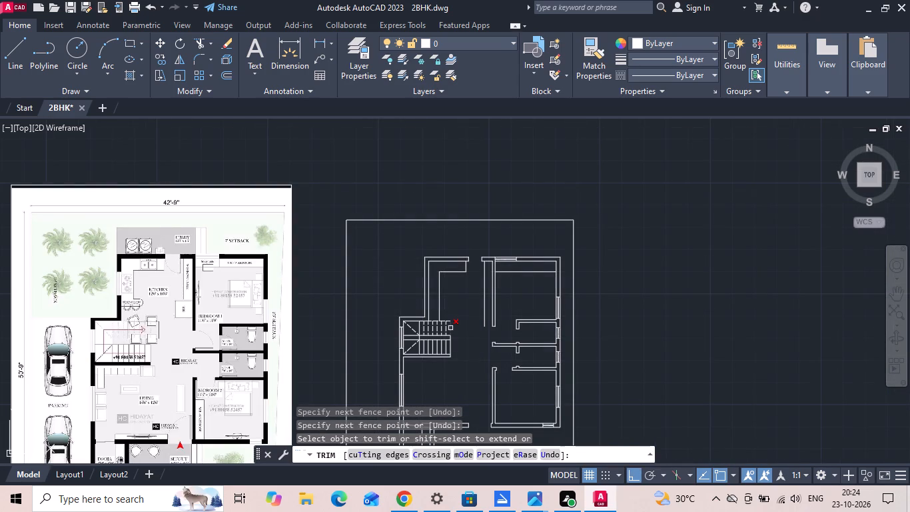
key("Escape")
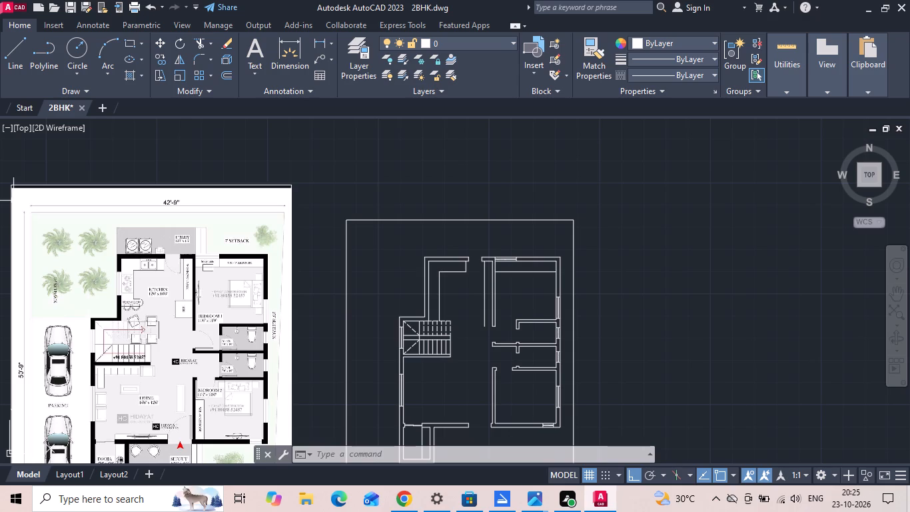
Offset the staircase's top dashed line 2' up into the kitchen for the breakfast counter.
scroll(133, 297, "up", 2)
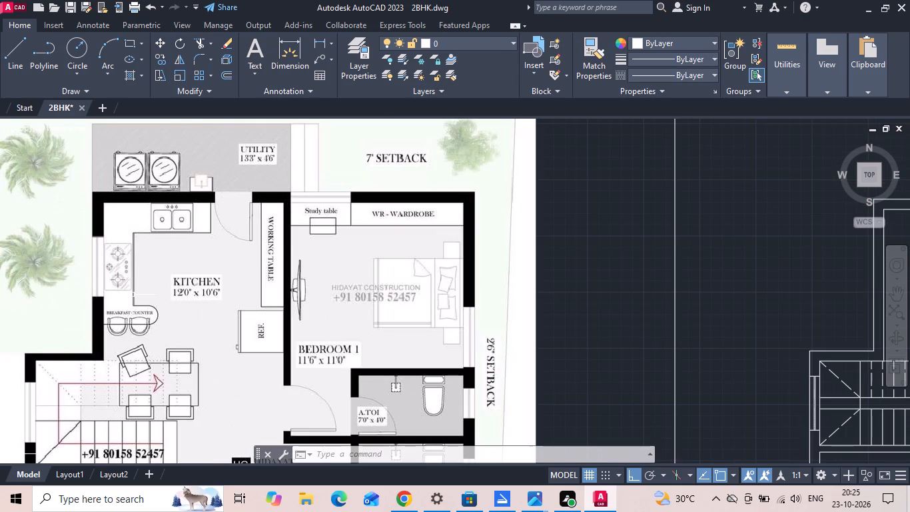
scroll(43, 244, "down", 1)
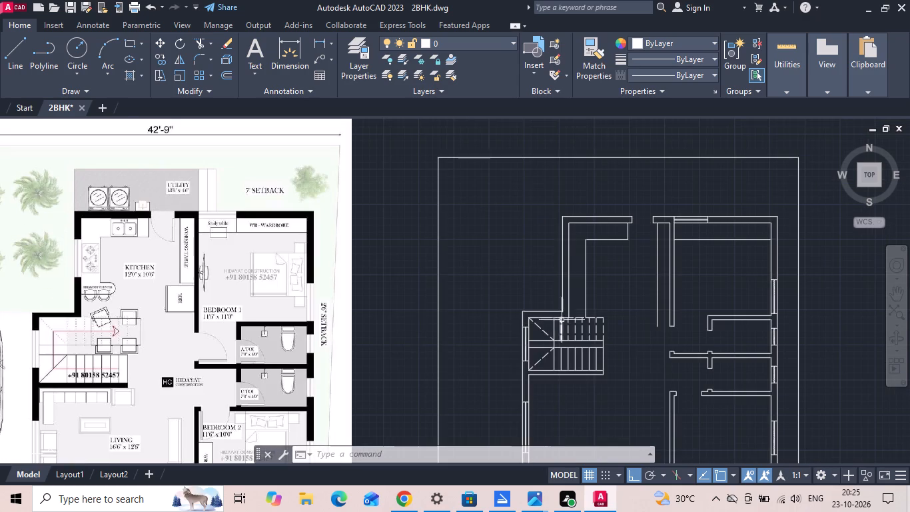
scroll(566, 317, "up", 2)
middle_click_drag(576, 312, 488, 305)
type("O 2'")
key("Return")
left_click(510, 312)
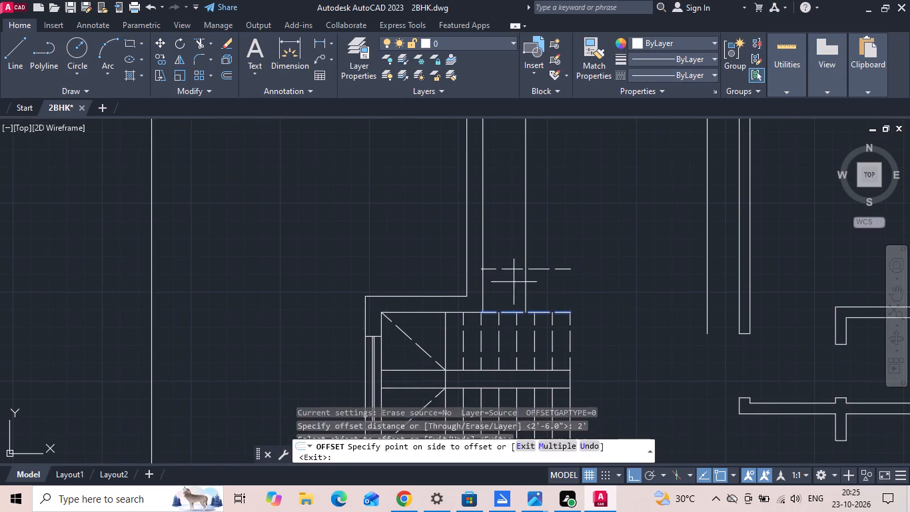
left_click(516, 271)
key("Escape")
Match the offset breakfast counter line's properties to the solid kitchen counter edge.
scroll(518, 293, "up", 1)
left_click(590, 55)
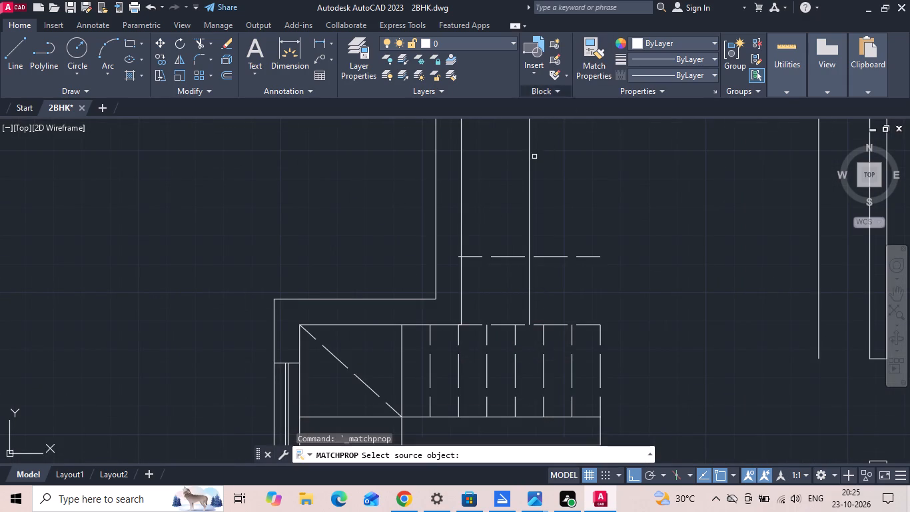
left_click(528, 226)
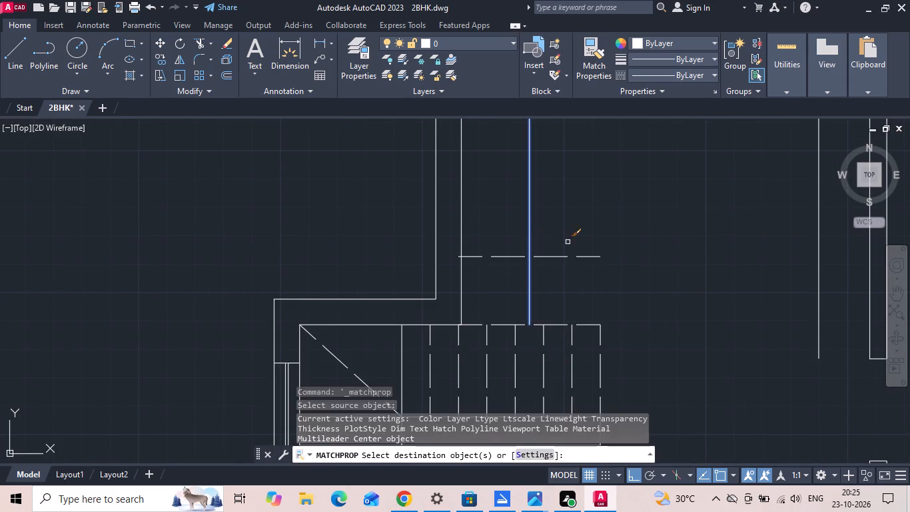
left_click_drag(575, 239, 560, 272)
left_click(554, 277)
key("Escape")
key("Escape")
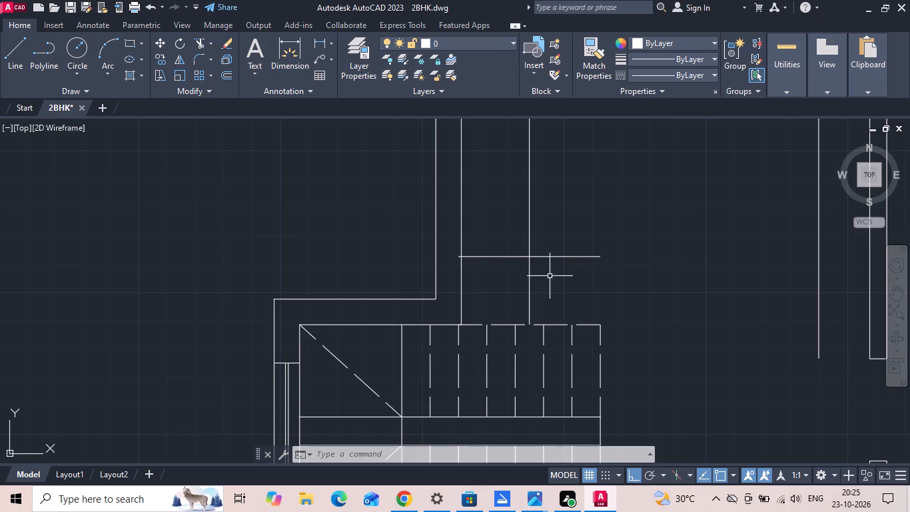
Offset the breakfast counter line 18" upward to form its second edge.
scroll(470, 261, "down", 2)
scroll(544, 287, "down", 2)
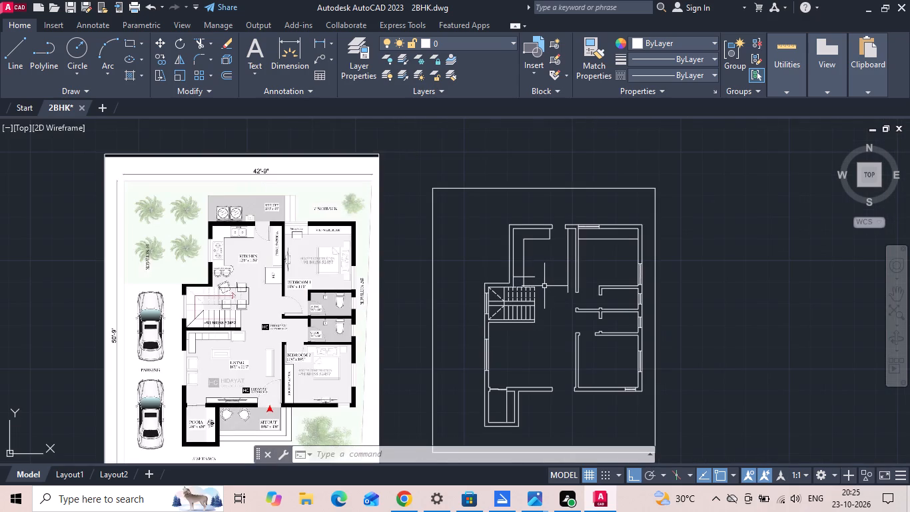
scroll(530, 283, "up", 1)
type("O 18")
key("Return")
scroll(528, 281, "up", 1)
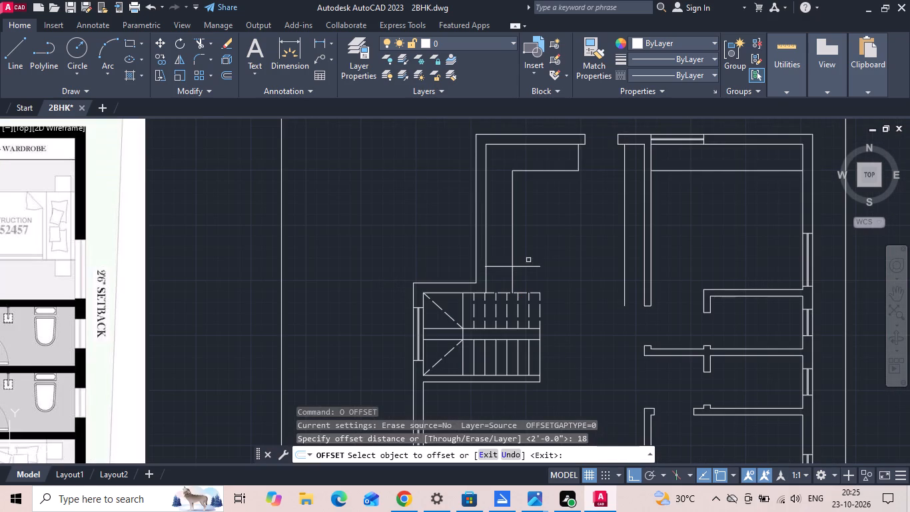
left_click_drag(528, 267, 529, 260)
left_click(545, 217)
scroll(558, 240, "down", 2)
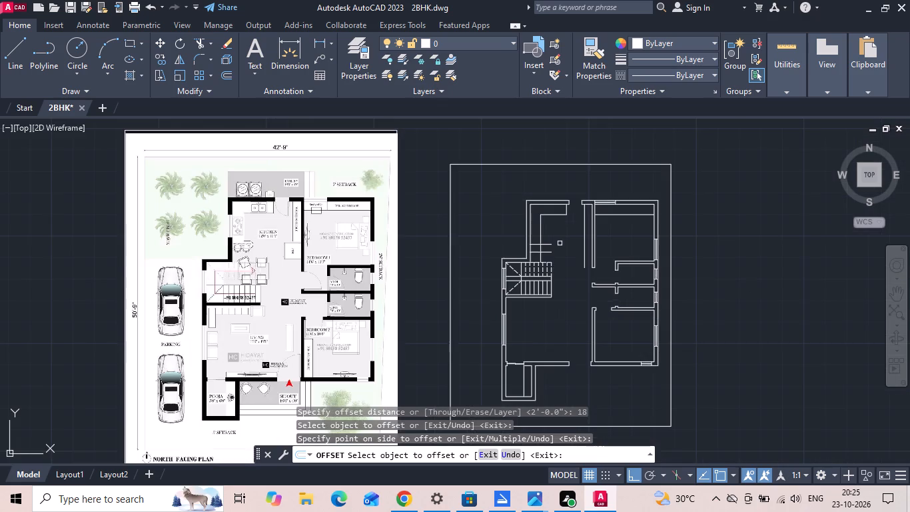
scroll(212, 261, "up", 2)
key("Escape")
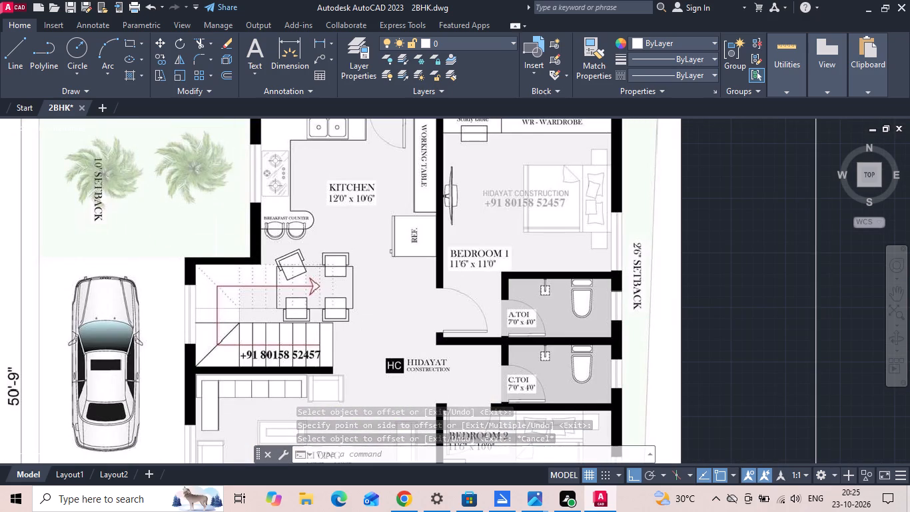
Trim the two breakfast counter lines where they stick into the kitchen's left wall.
scroll(187, 215, "down", 2)
scroll(552, 223, "up", 2)
scroll(464, 216, "up", 2)
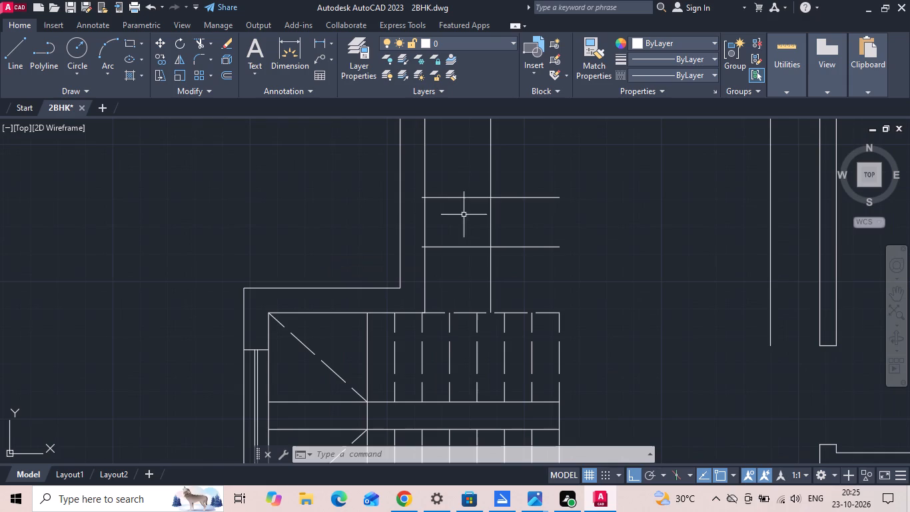
key("t")
key("r")
key("space")
key("space")
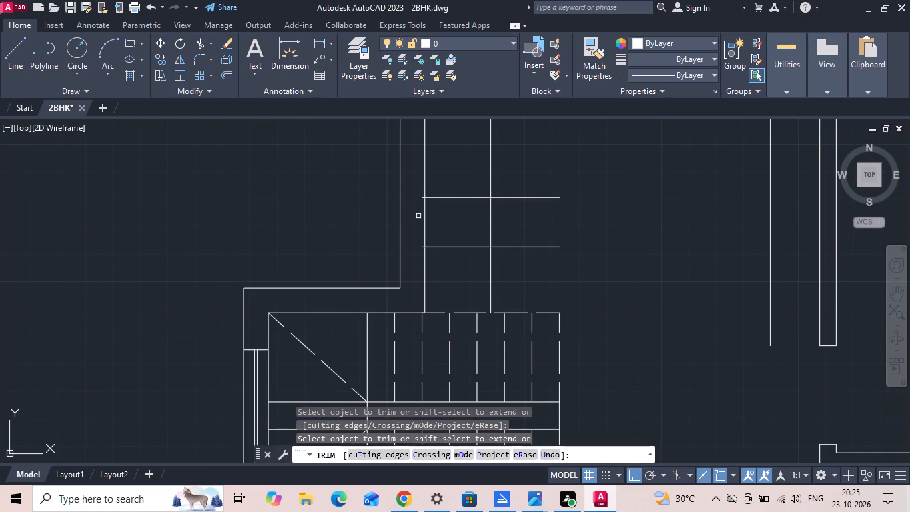
left_click(422, 198)
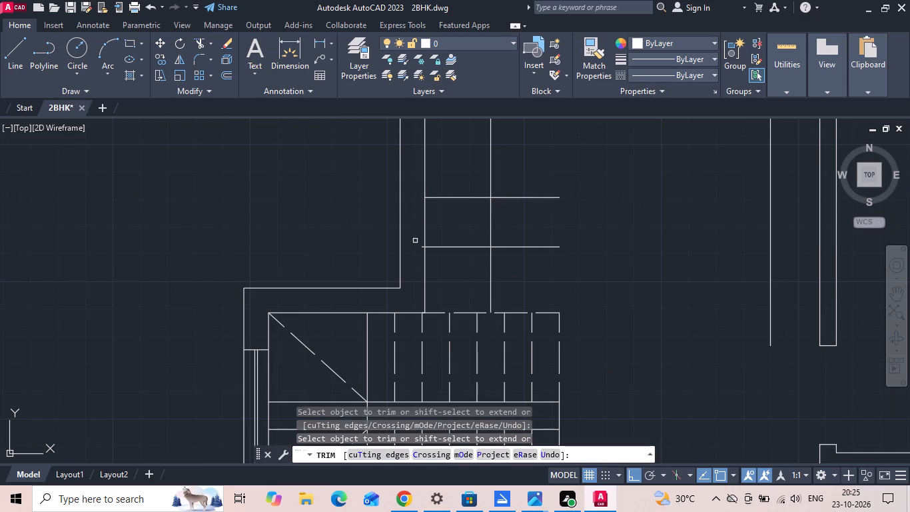
left_click(420, 249)
key("Escape")
Copy the vertical kitchen counter edge 12" to the right, across the breakfast counter lines.
left_click(494, 214)
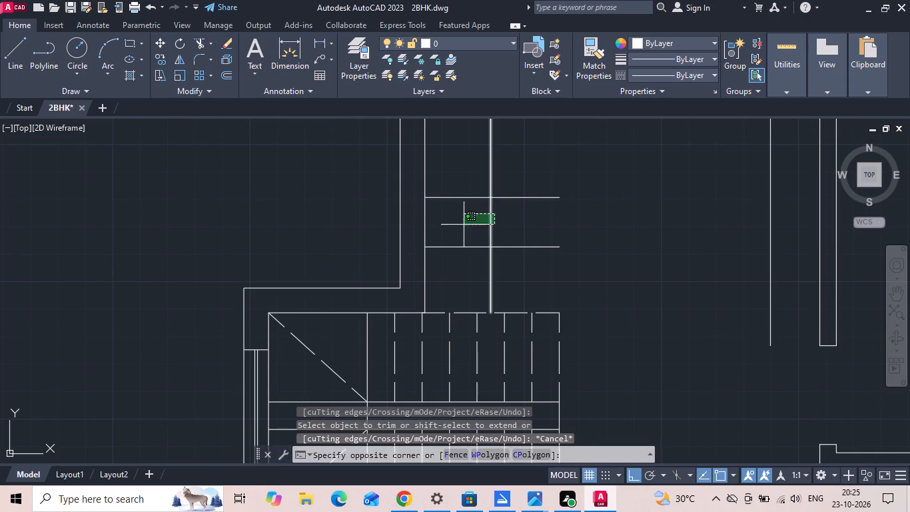
left_click(464, 225)
right_click(462, 225)
left_click(484, 256)
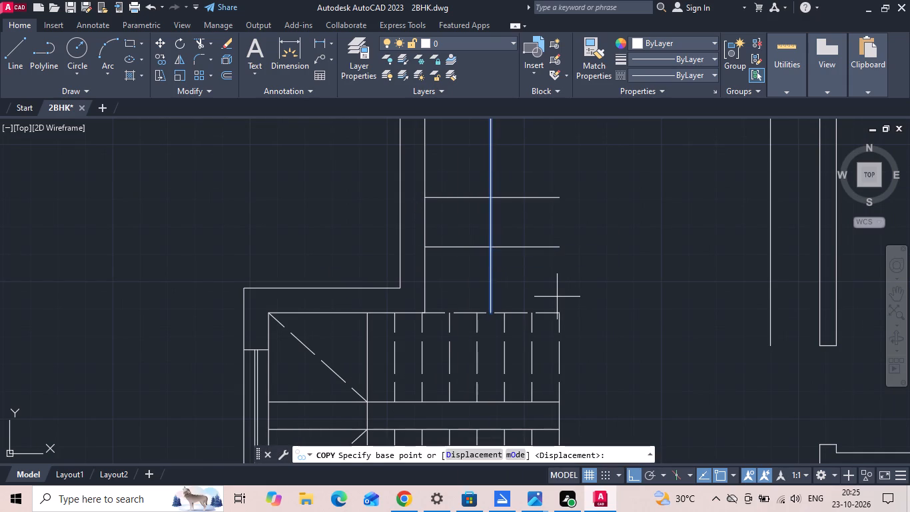
left_click(558, 298)
type("12")
key("space")
key("Escape")
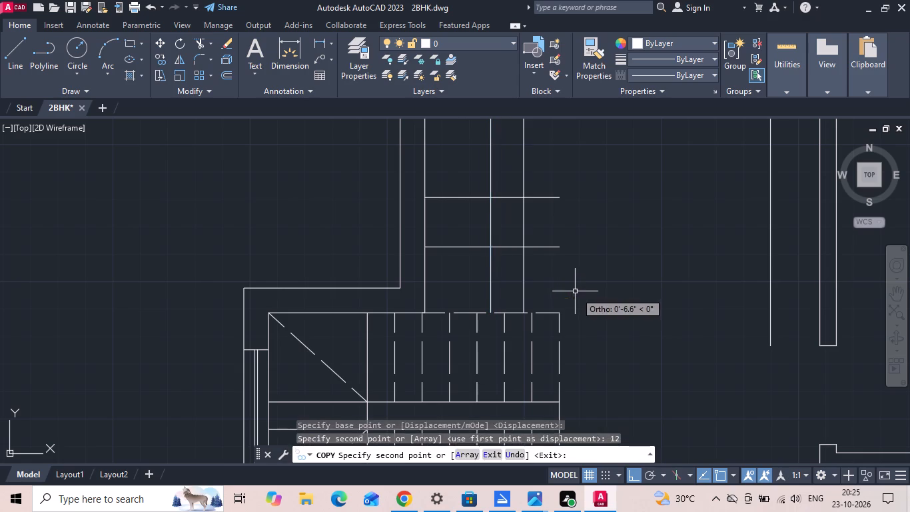
Draw a two-point circle between the breakfast counter's two edges where they cross the copied vertical line.
left_click(79, 73)
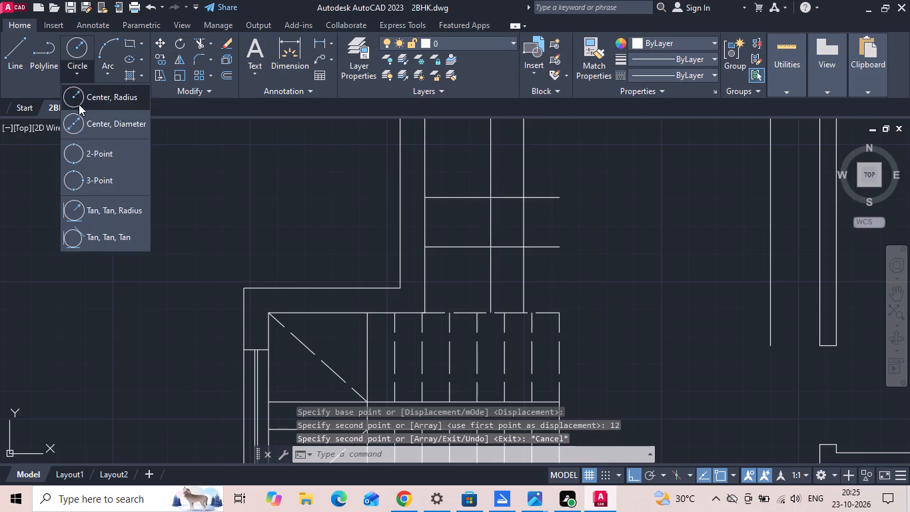
left_click(80, 151)
scroll(544, 209, "up", 1)
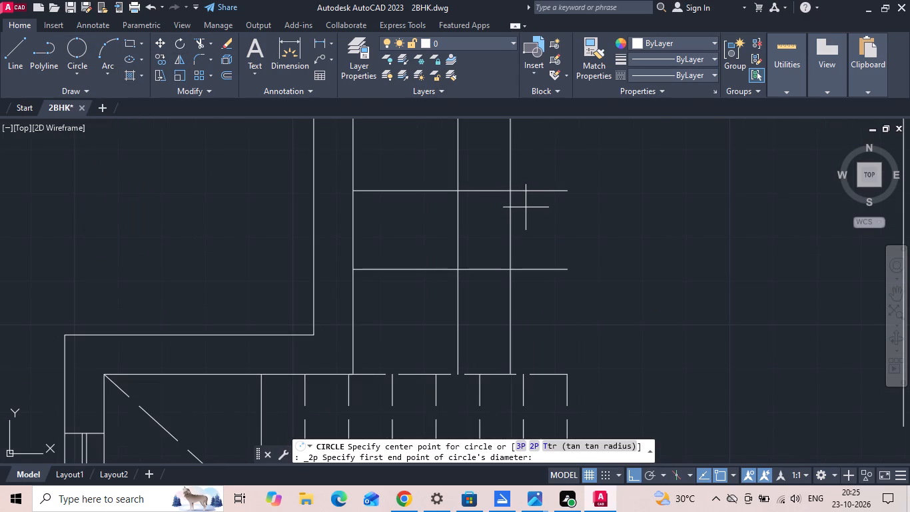
left_click(513, 191)
left_click(510, 267)
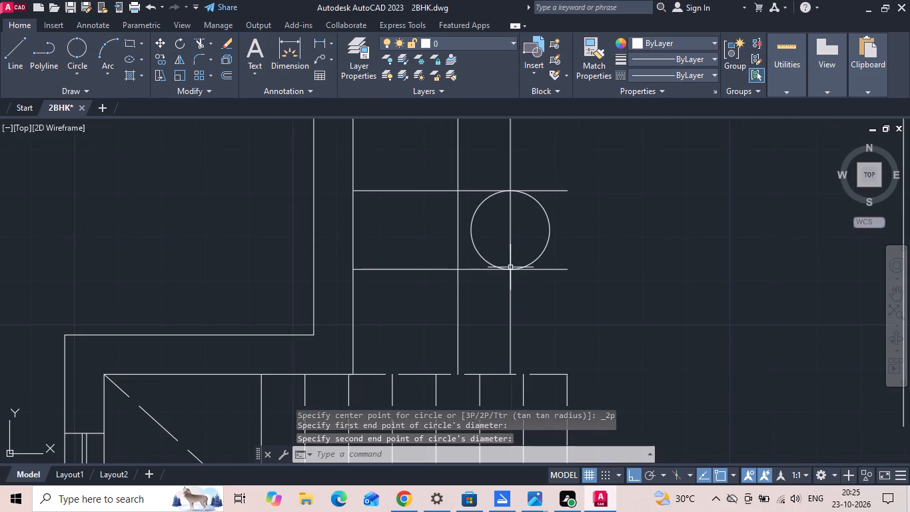
key("Escape")
Trim the circle, counter edges and vertical lines to leave a breakfast counter with a rounded right end.
key("t")
key("r")
key("space")
key("space")
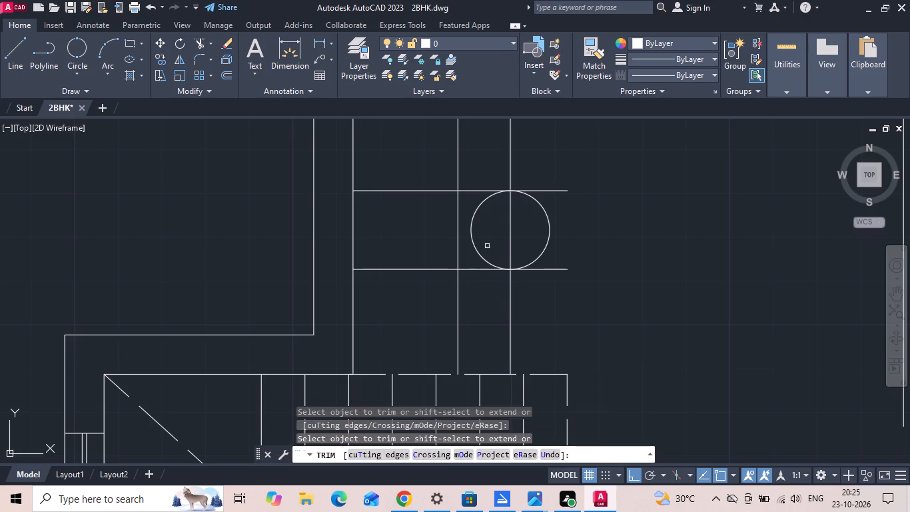
left_click_drag(484, 238, 416, 227)
left_click_drag(433, 304, 553, 283)
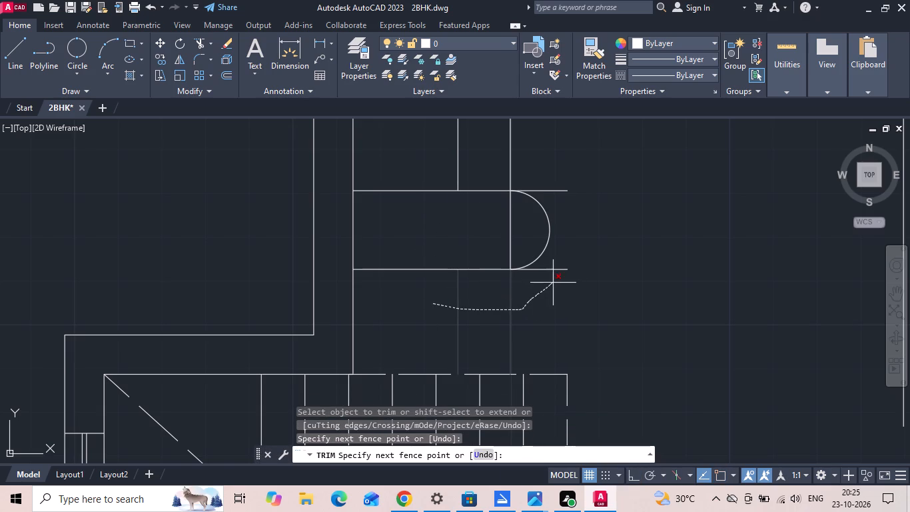
left_click_drag(553, 283, 555, 181)
left_click(512, 234)
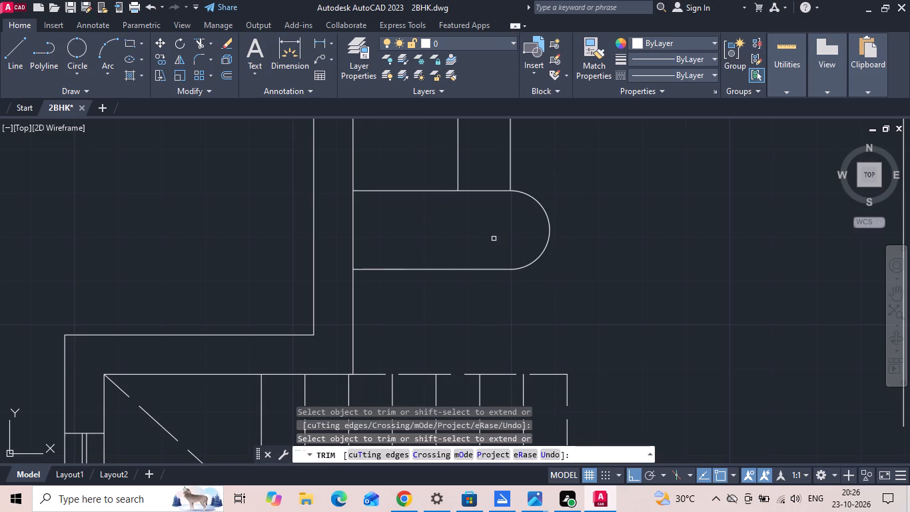
Trim away the rest of the copied vertical guide line above the breakfast counter.
middle_click_drag(464, 219, 467, 338)
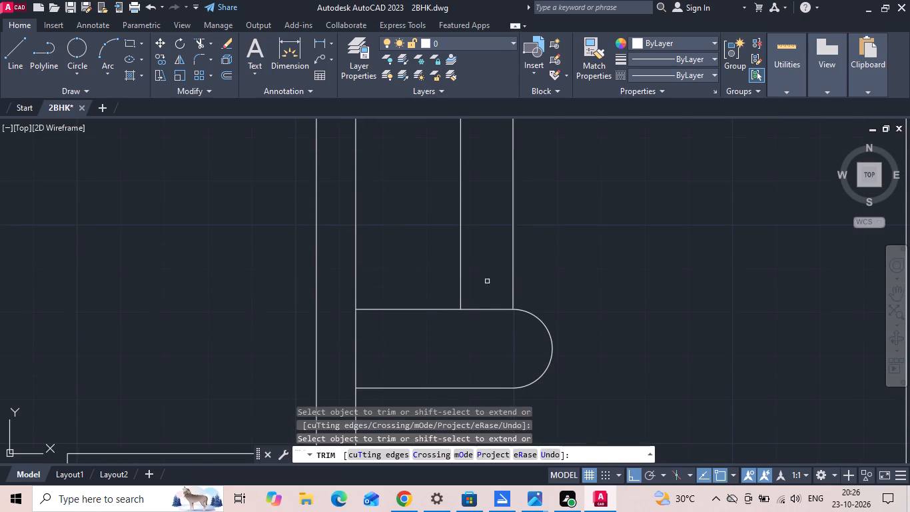
left_click_drag(491, 281, 504, 277)
left_click(556, 241)
left_click(482, 259)
scroll(593, 264, "down", 2)
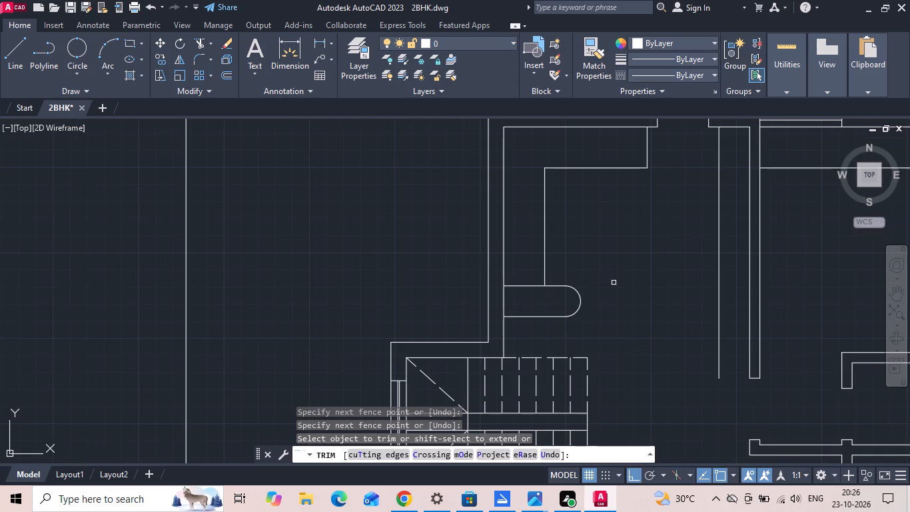
key("Escape")
Save the drawing.
key("ctrl+s")
key("ctrl+s")
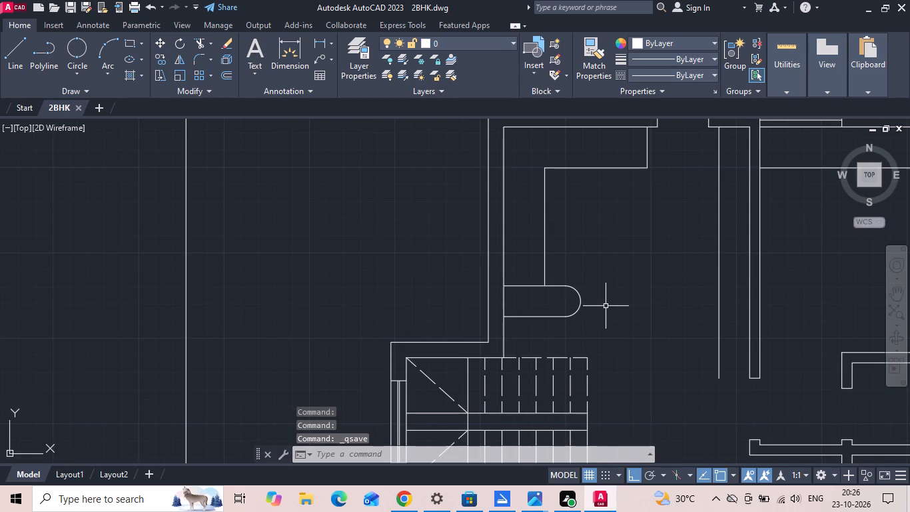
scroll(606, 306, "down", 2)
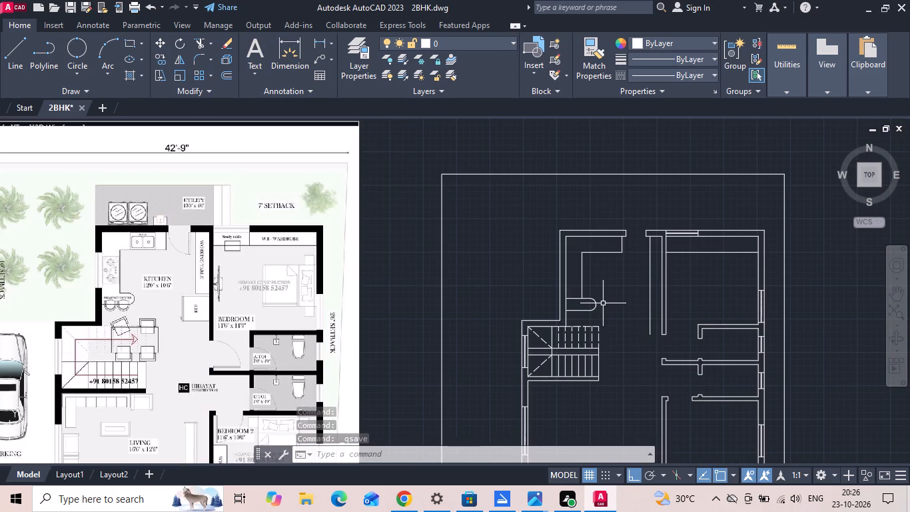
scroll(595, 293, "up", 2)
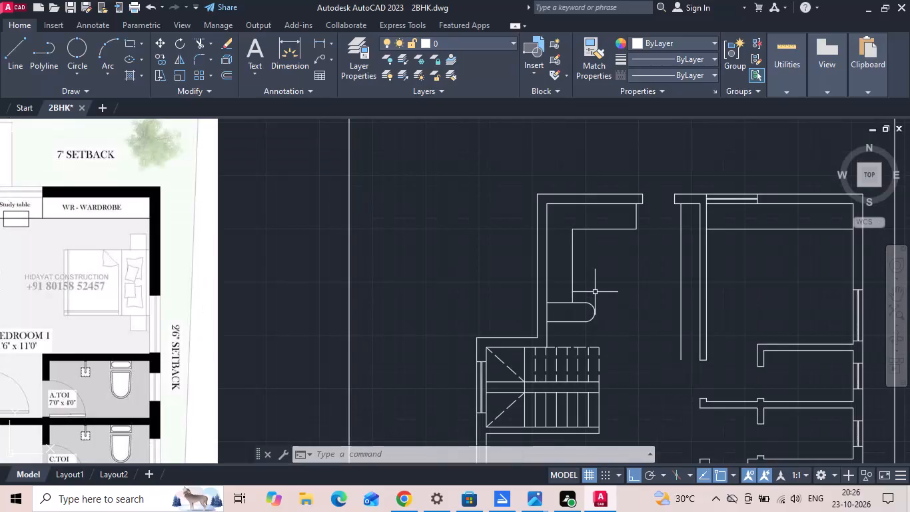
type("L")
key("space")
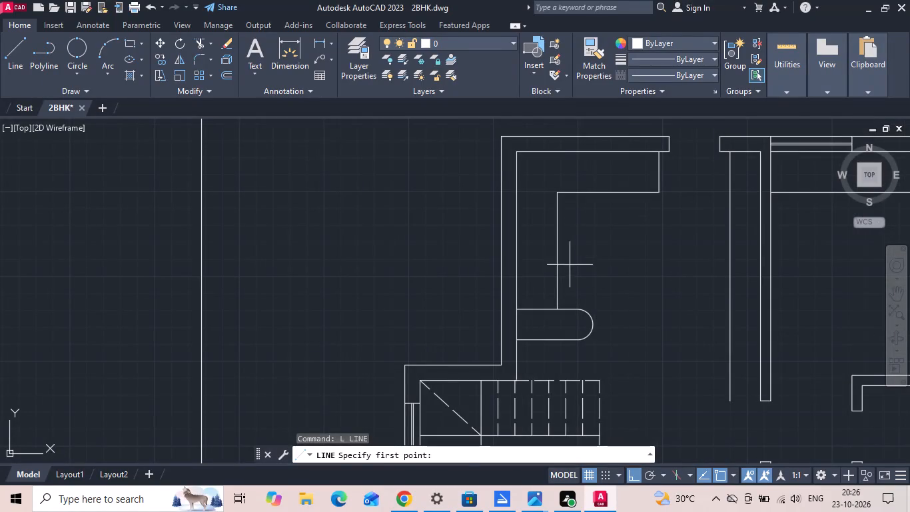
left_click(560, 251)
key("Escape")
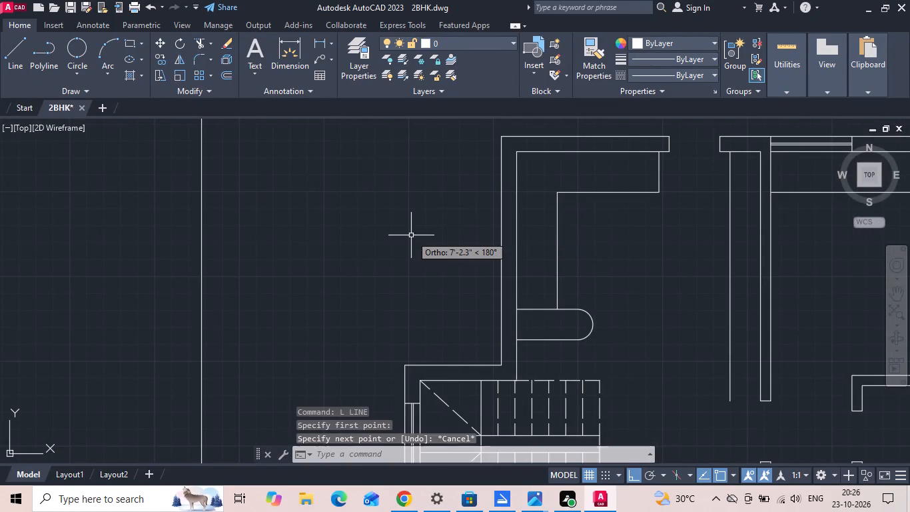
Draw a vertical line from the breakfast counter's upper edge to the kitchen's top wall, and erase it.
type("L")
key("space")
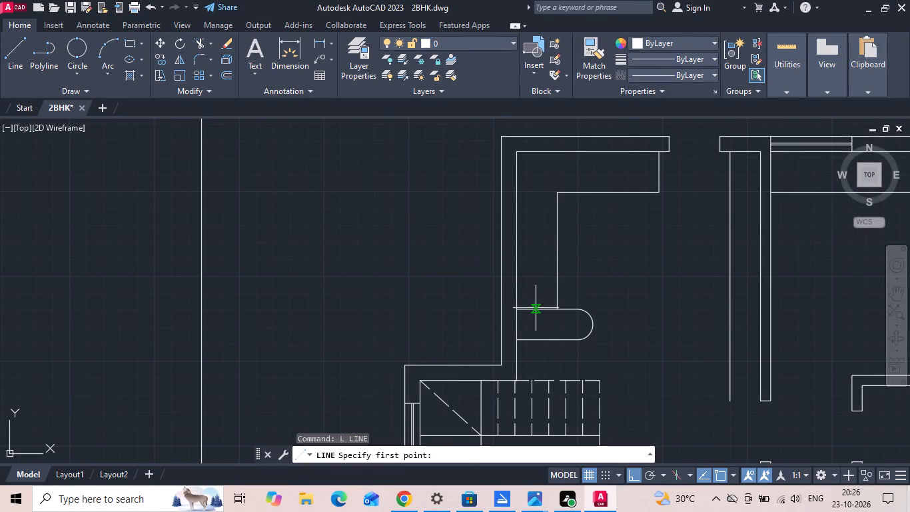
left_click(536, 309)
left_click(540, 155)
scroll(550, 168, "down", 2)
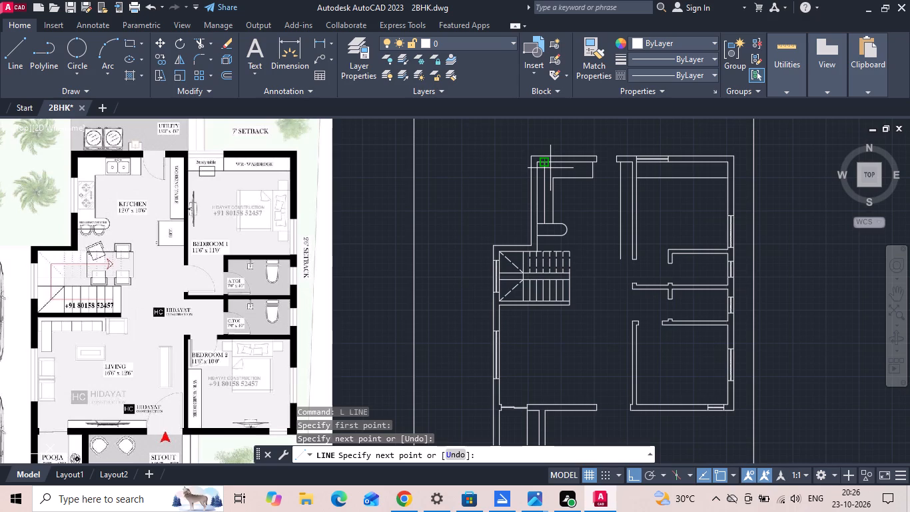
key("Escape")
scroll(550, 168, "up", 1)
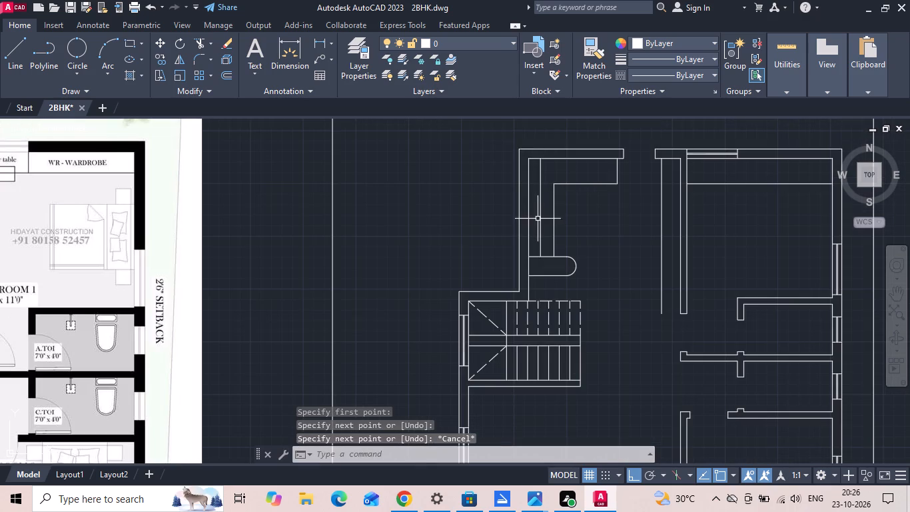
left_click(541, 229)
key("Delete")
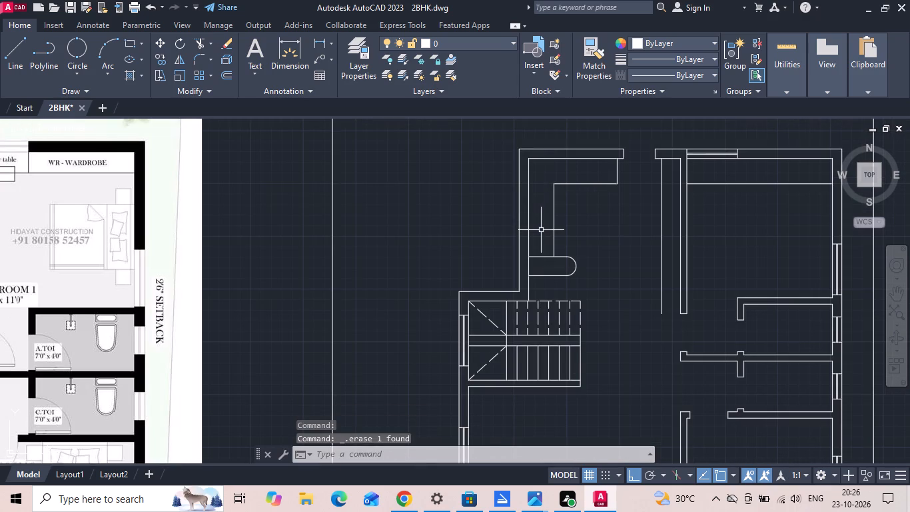
Offset the breakfast counter's upper edge 2' upward to set the kitchen window's lower jamb line.
type("O 2'")
key("Return")
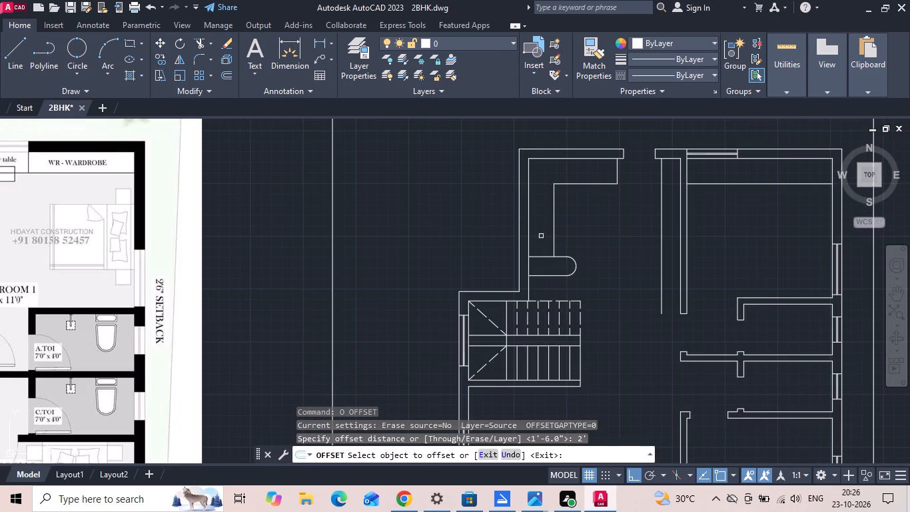
left_click(540, 255)
left_click(538, 239)
key("Escape")
Extend the offset jamb line through the kitchen's left wall to its outer face.
type("EX")
key("space")
left_click(537, 236)
left_click(534, 214)
key("Escape")
Offset the extended jamb line 4' upward to form the kitchen window's upper jamb line.
type("O")
key("space")
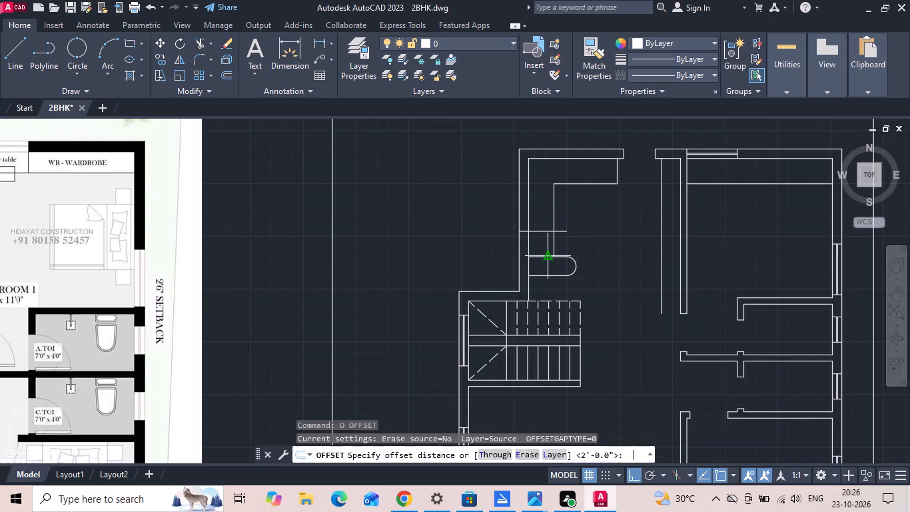
scroll(548, 257, "down", 1)
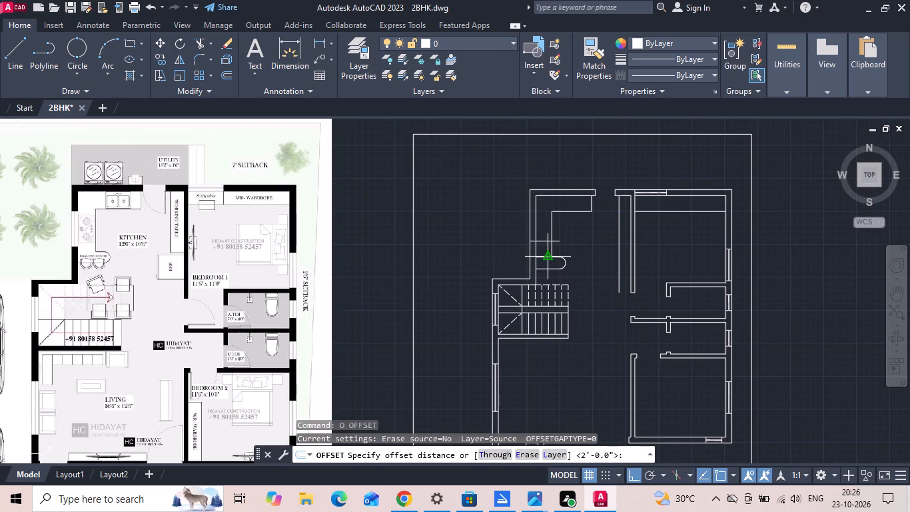
type("4'")
key("Return")
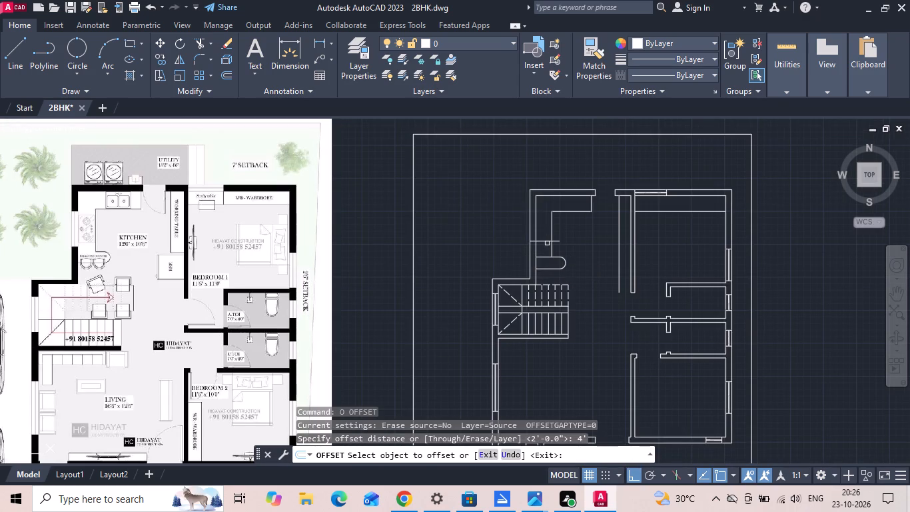
left_click(546, 238)
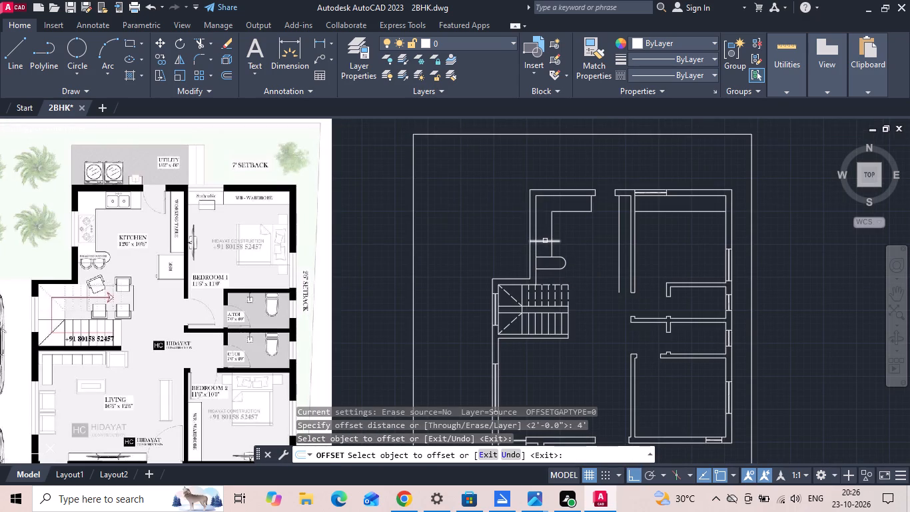
left_click(545, 241)
left_click(548, 221)
scroll(545, 221, "up", 1)
key("Escape")
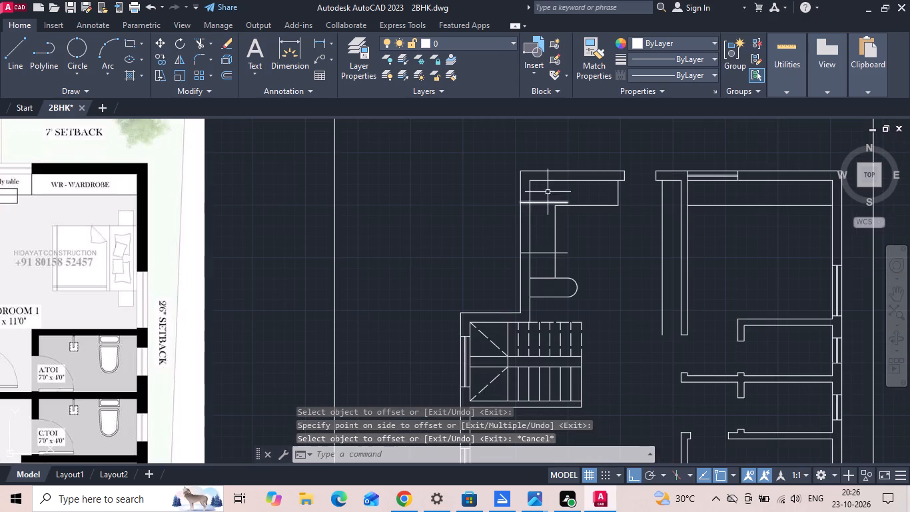
Move both window jamb lines 6" downward.
left_click_drag(548, 191, 549, 207)
left_click(541, 262)
right_click(541, 262)
left_click(556, 255)
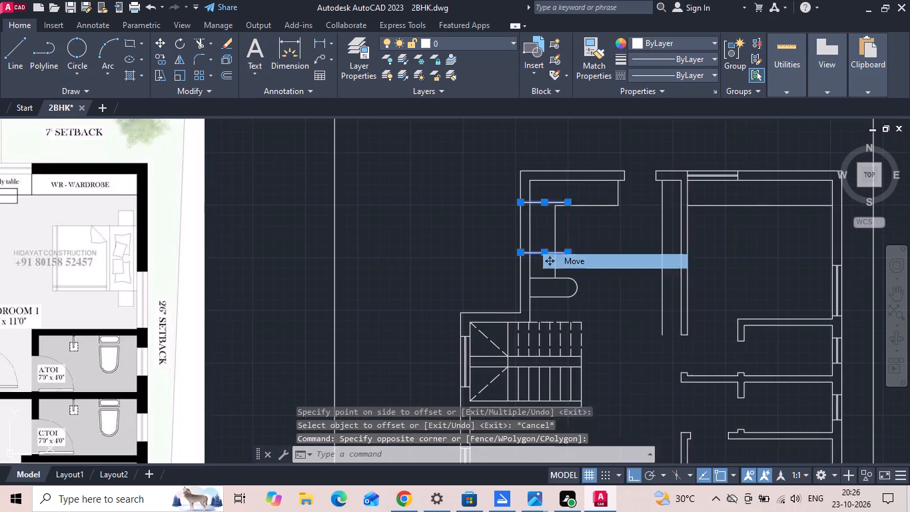
scroll(577, 253, "up", 2)
left_click_drag(598, 257, 598, 267)
type("6")
key("space")
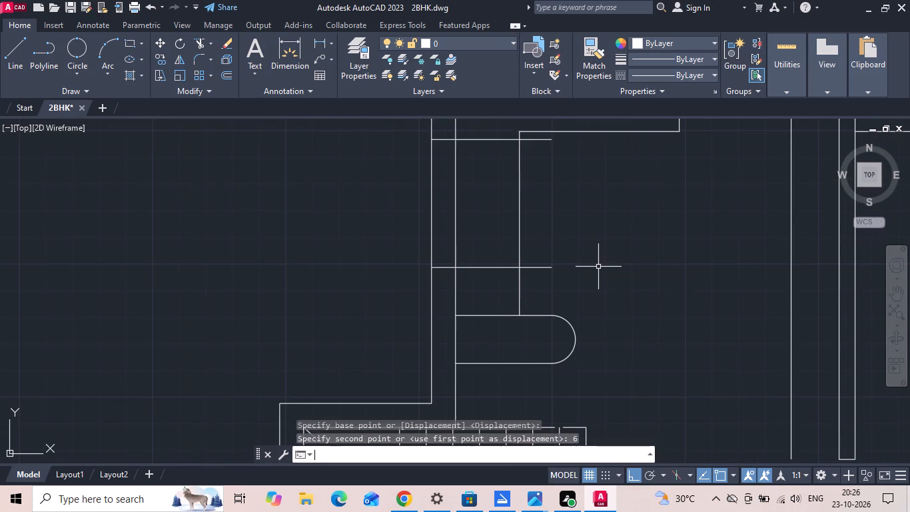
Trim both jamb lines inside the kitchen so that they remain only within the left wall's thickness.
scroll(573, 282, "down", 1)
type("TR")
key("space")
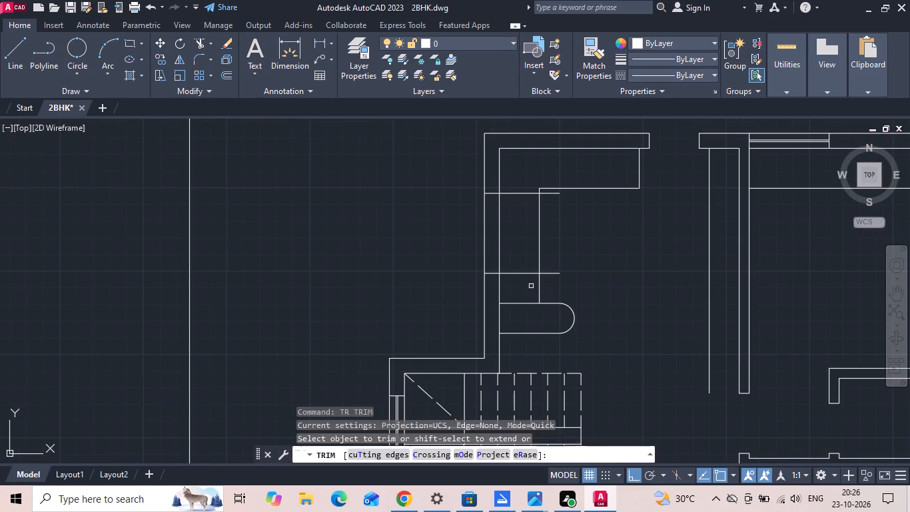
left_click_drag(526, 286, 524, 201)
left_click(524, 191)
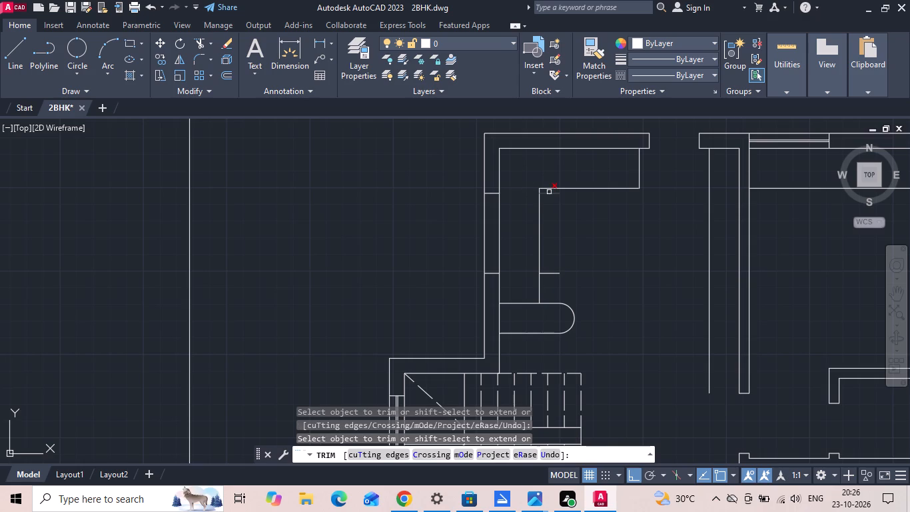
left_click(549, 192)
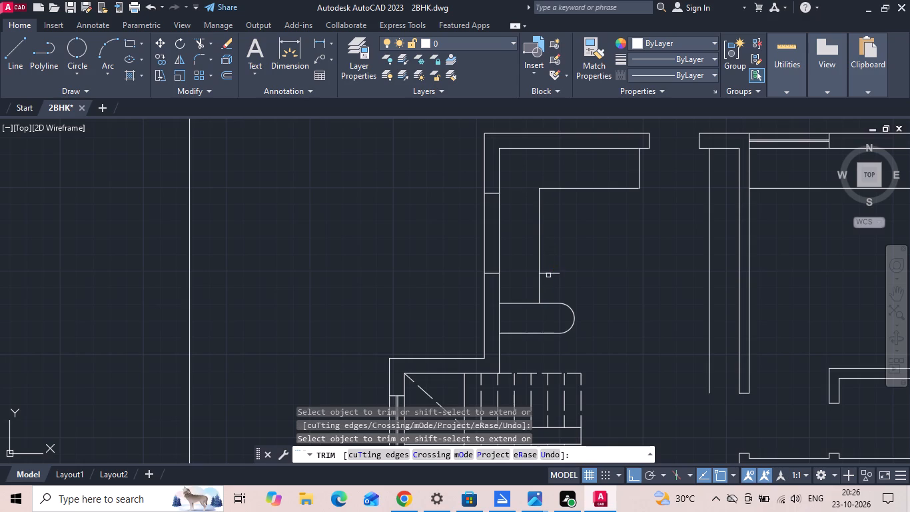
left_click(548, 275)
left_click(546, 259)
key("Escape")
Copy the kitchen left wall's outer line 4" and 5" to the right for the window glazing.
left_click(485, 229)
right_click(485, 229)
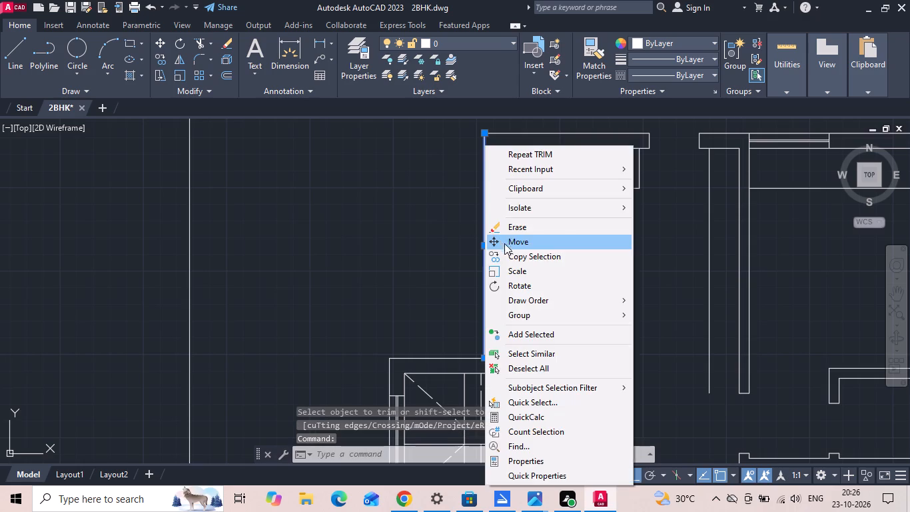
left_click(508, 258)
left_click(414, 249)
type("4 5")
key("space")
key("Escape")
Trim the two glazing lines above and below the jambs, leaving them only within the kitchen window opening.
type("TR")
key("space")
key("space")
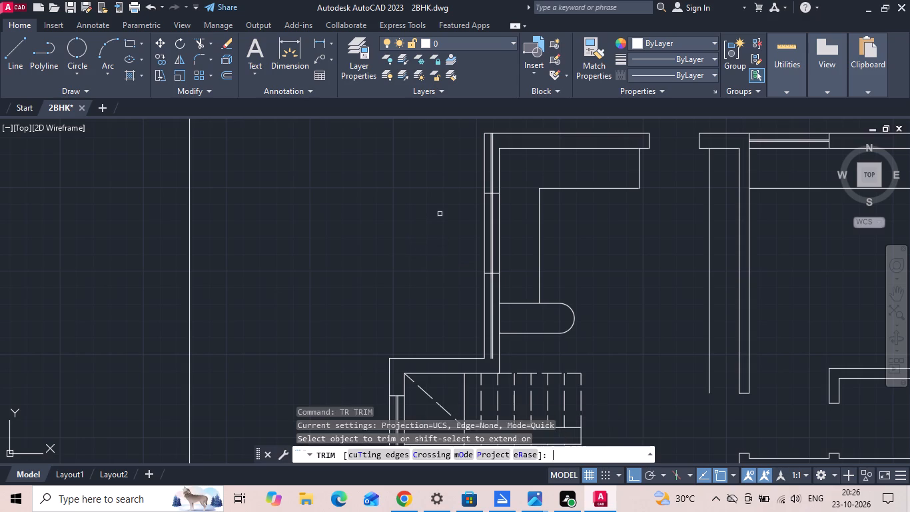
left_click(494, 177)
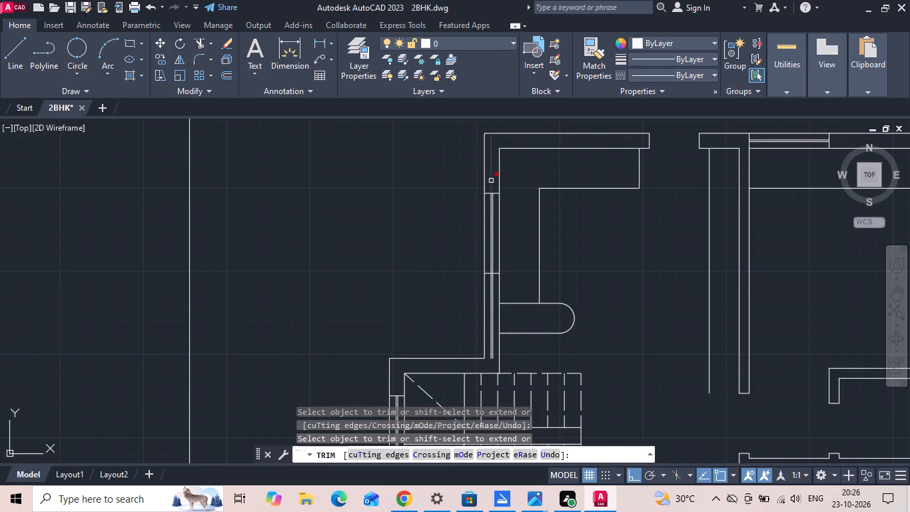
left_click(491, 181)
left_click(492, 305)
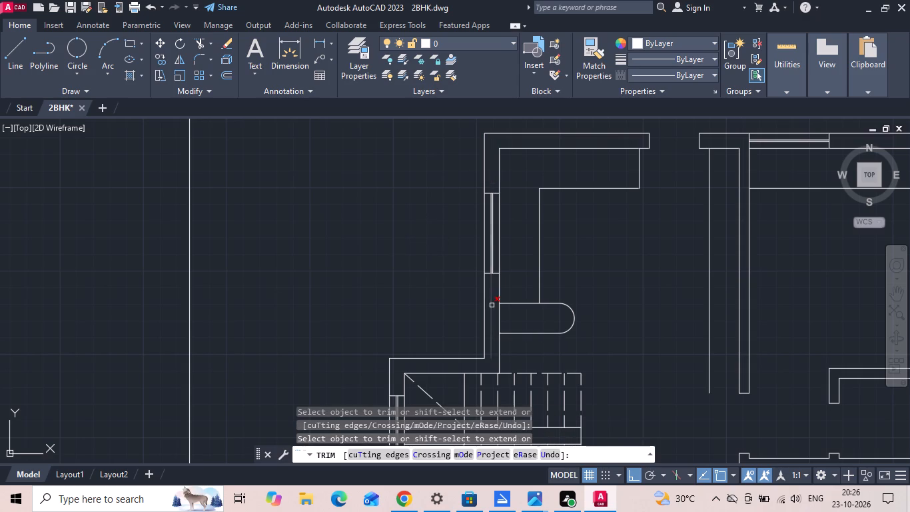
left_click(492, 305)
key("Escape")
Save the drawing.
key("ctrl+s")
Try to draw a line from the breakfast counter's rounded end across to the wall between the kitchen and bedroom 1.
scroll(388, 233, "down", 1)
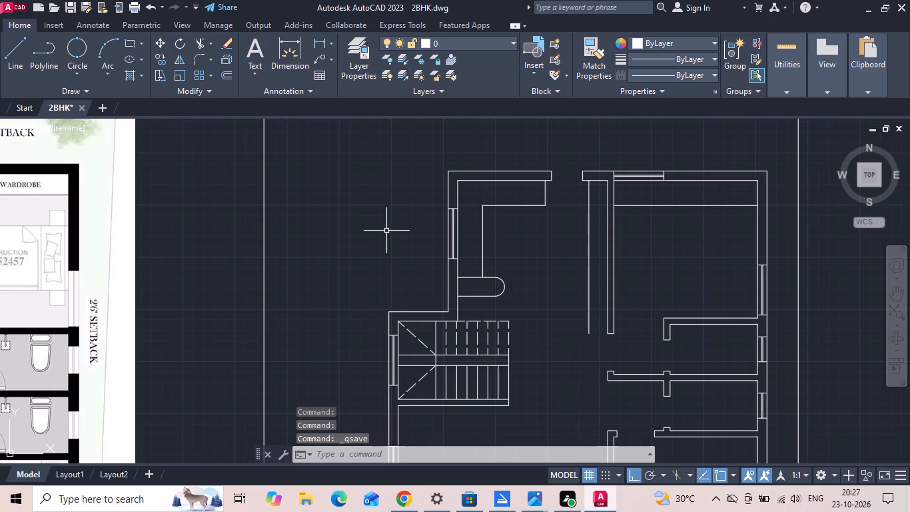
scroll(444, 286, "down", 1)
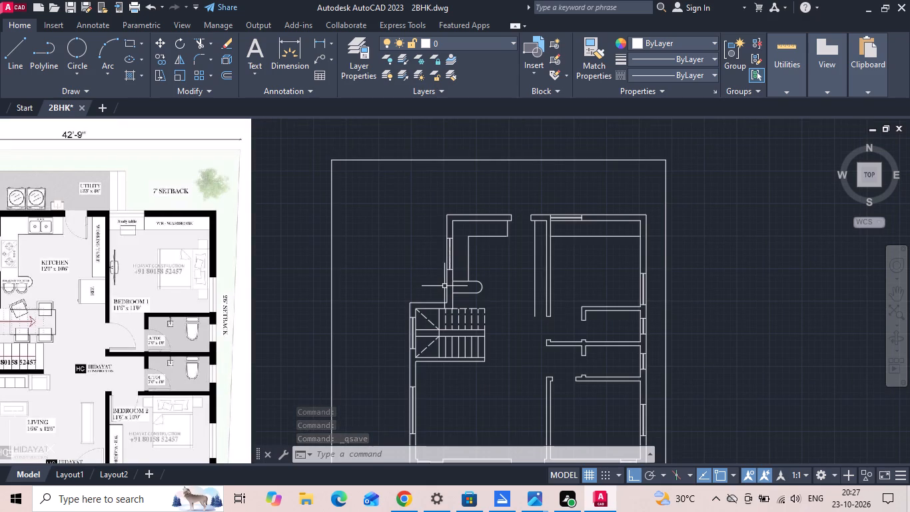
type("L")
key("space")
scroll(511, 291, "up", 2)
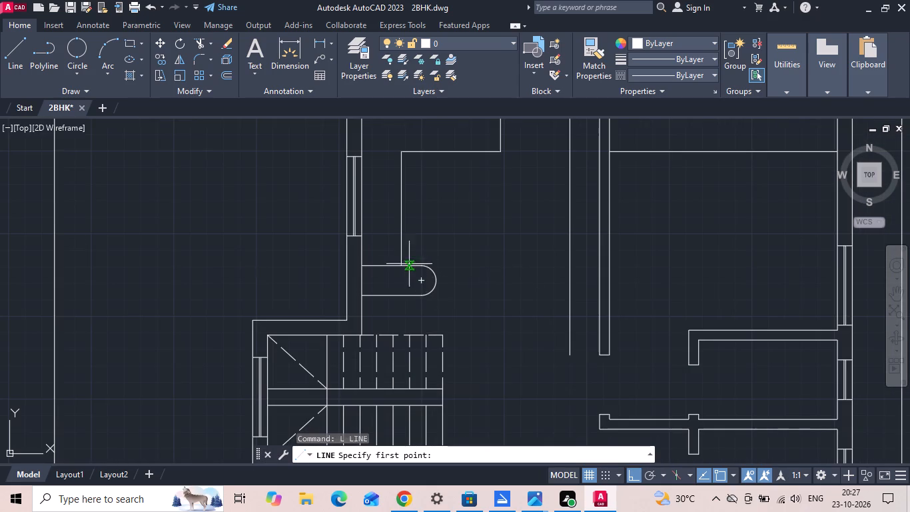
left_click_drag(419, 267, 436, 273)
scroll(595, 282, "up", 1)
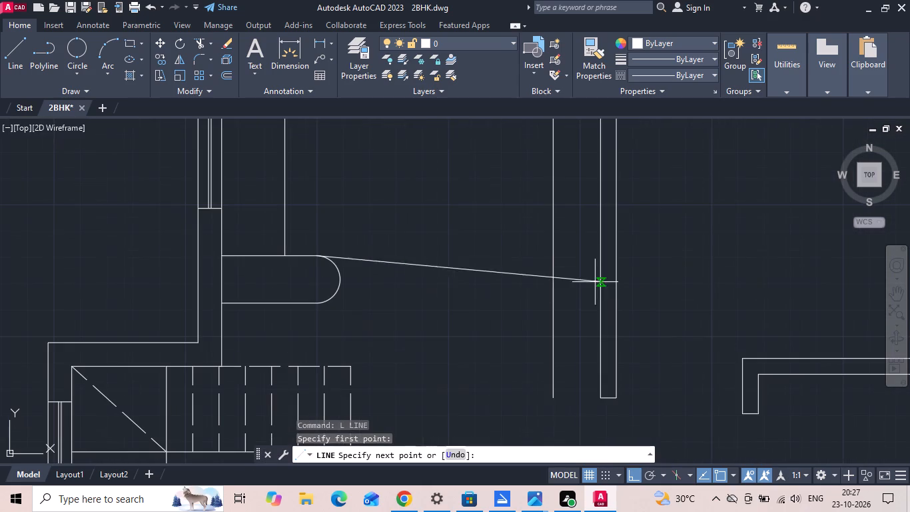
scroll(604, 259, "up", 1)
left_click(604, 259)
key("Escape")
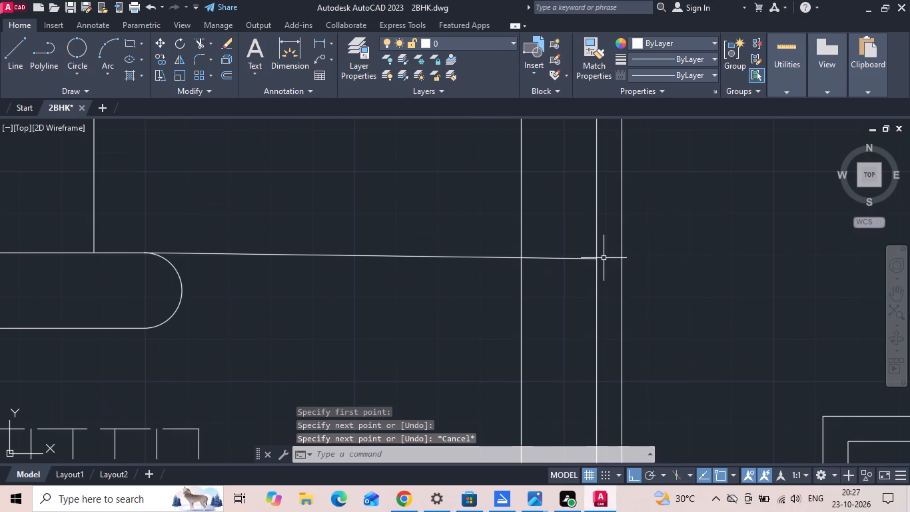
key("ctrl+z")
Draw a horizontal line from the breakfast counter's upper edge across the kitchen to just past the bedroom 1 wall.
scroll(479, 261, "up", 2)
key("l")
key("space")
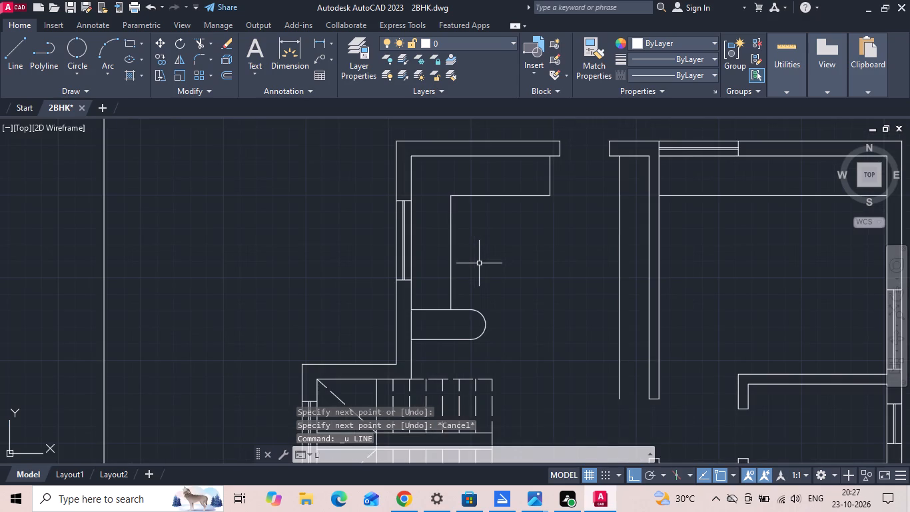
left_click_drag(450, 311, 468, 311)
left_click(695, 311)
key("Escape")
Trim the line and the working table's long edge so the table closes against the wall, level with the breakfast counter.
key("t")
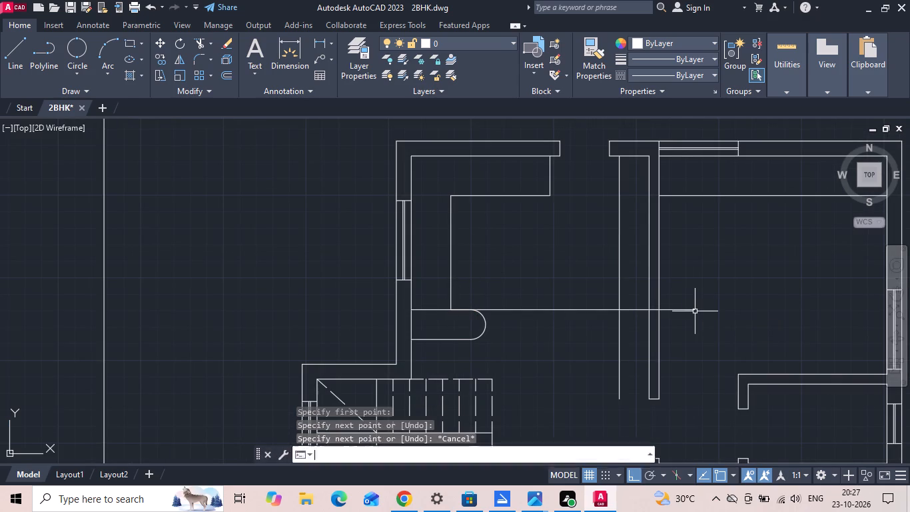
key("r")
key("space")
left_click(656, 311)
left_click_drag(673, 304, 673, 330)
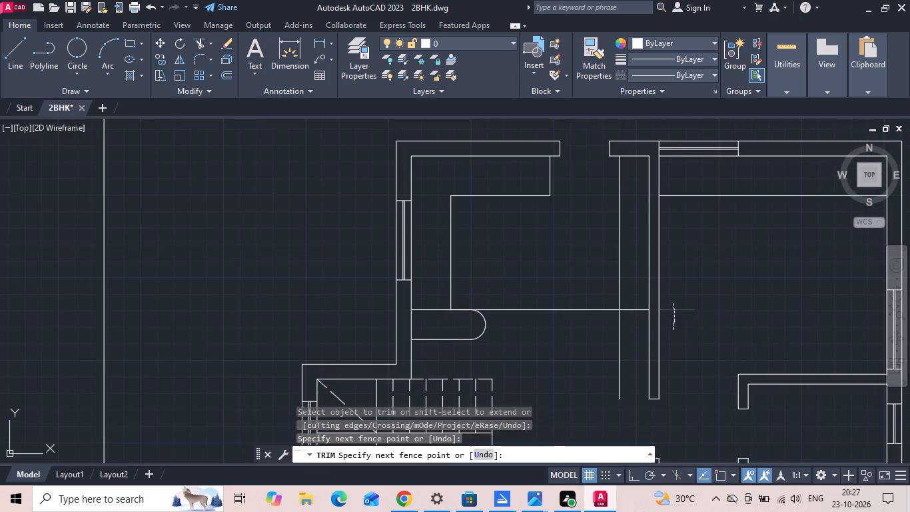
left_click_drag(574, 293, 636, 343)
key("Escape")
Save the drawing.
key("ctrl+s")
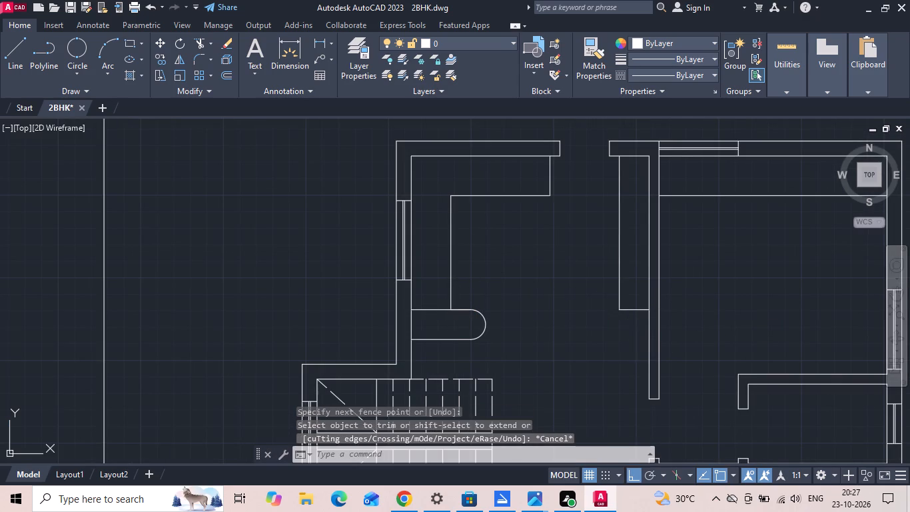
scroll(589, 333, "down", 2)
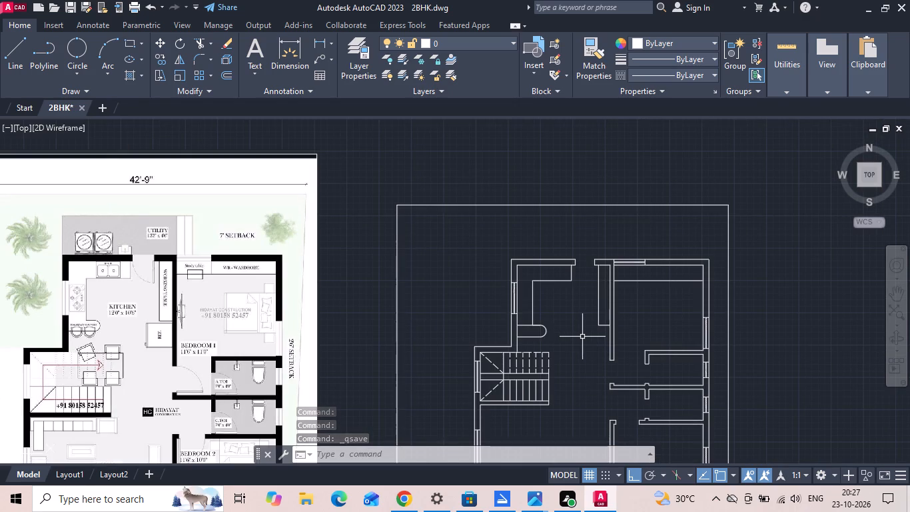
key("ctrl+s")
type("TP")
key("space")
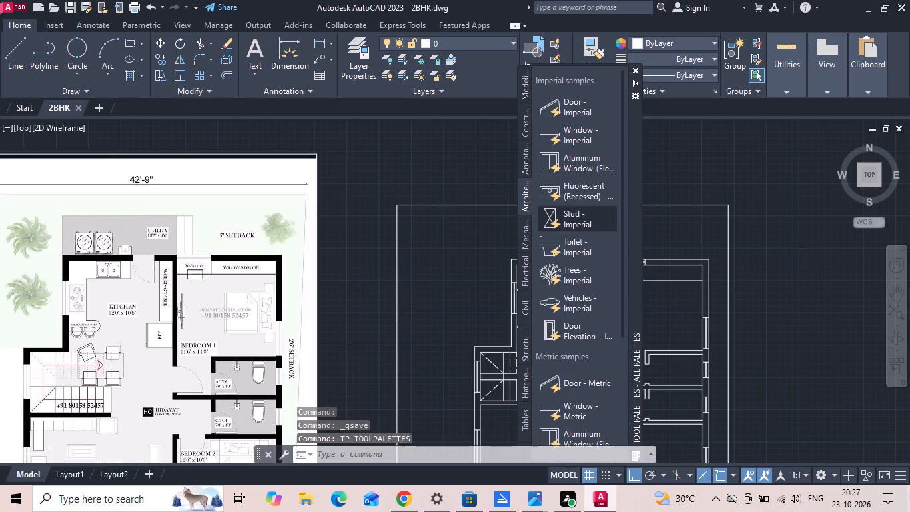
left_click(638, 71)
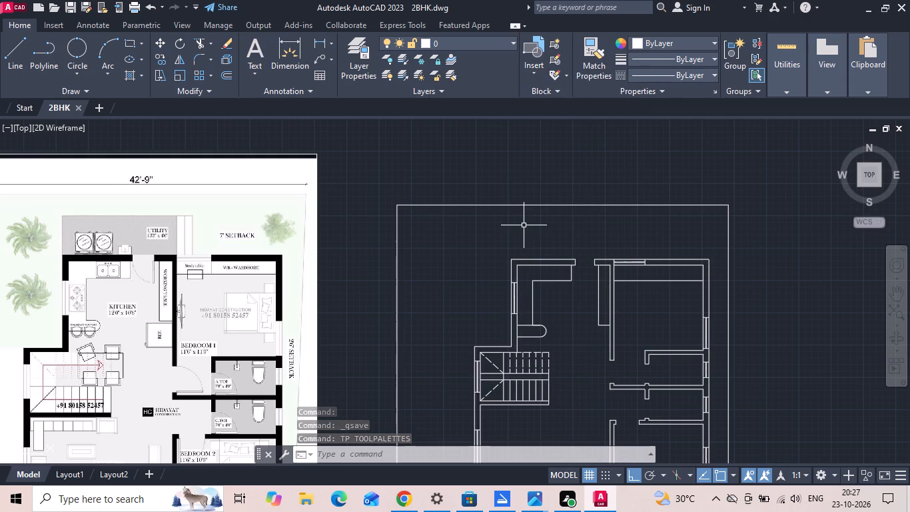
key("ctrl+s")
Insert the 36 in top-view double sink and 36 in refrigerator blocks from DesignCenter's Kitchens.dwg, outside the house's left wall.
type("DC")
key("space")
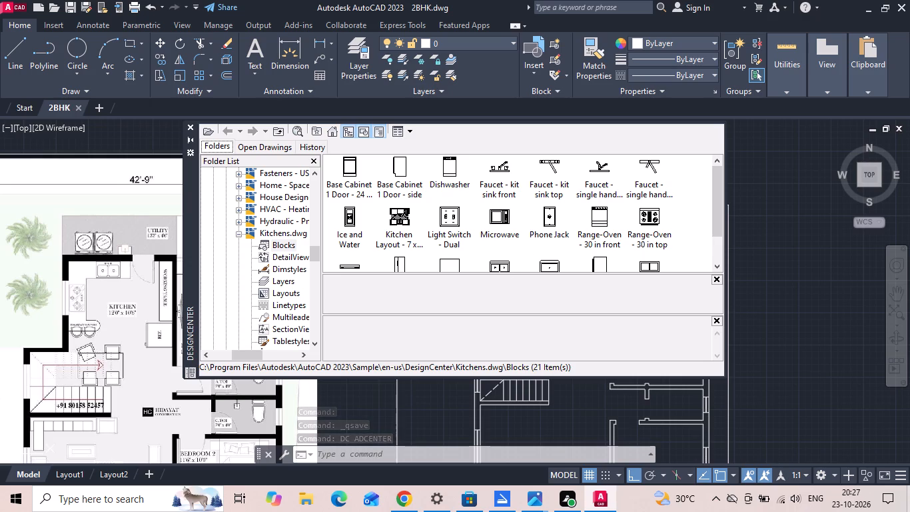
left_click_drag(492, 264, 444, 392)
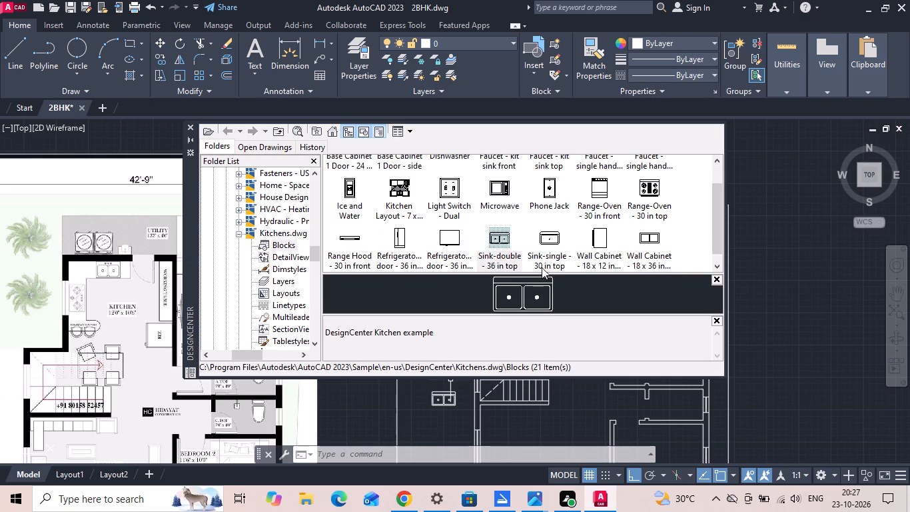
left_click_drag(440, 244, 434, 426)
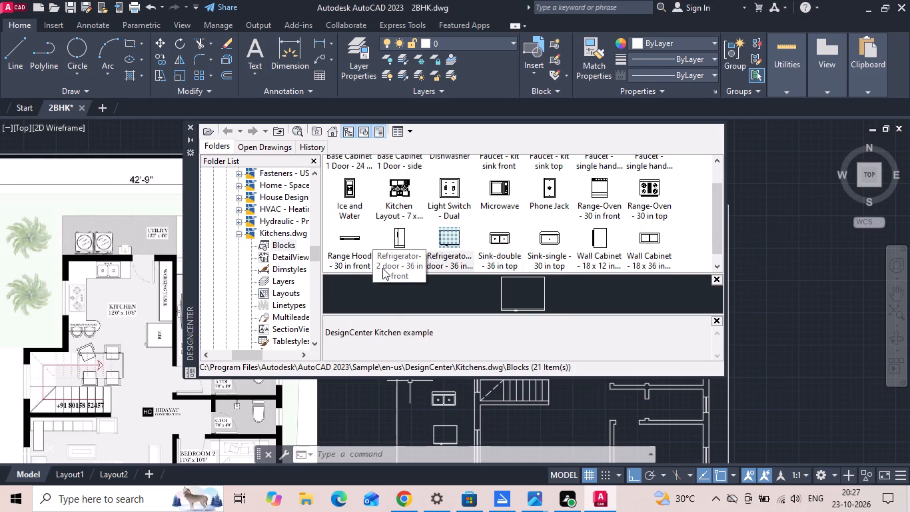
Insert the top-view bathroom faucet block from DesignCenter's House Designer.dwg into the open area between the staircase and the toilets.
double_click(268, 195)
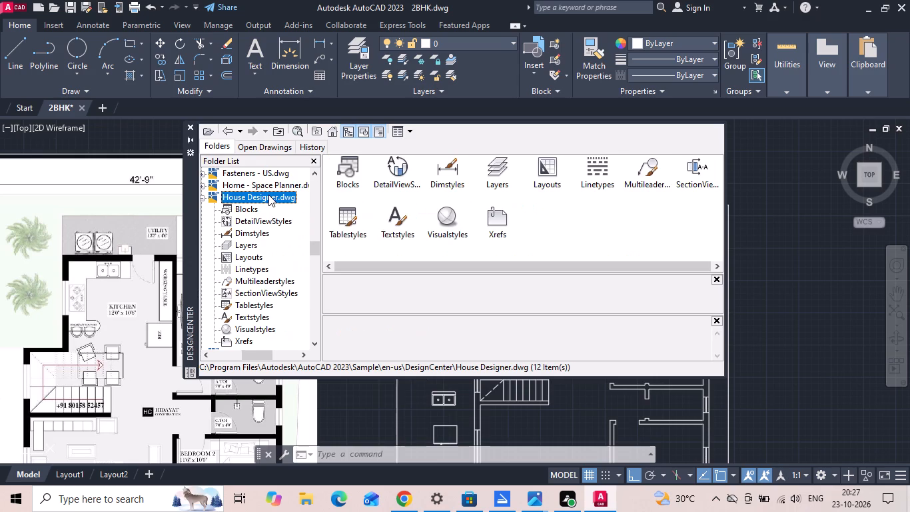
double_click(352, 172)
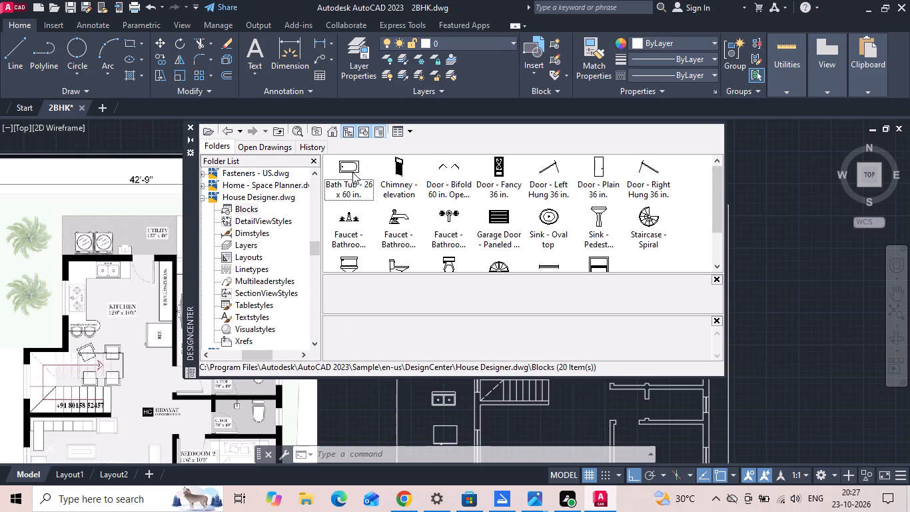
left_click_drag(451, 227, 500, 311)
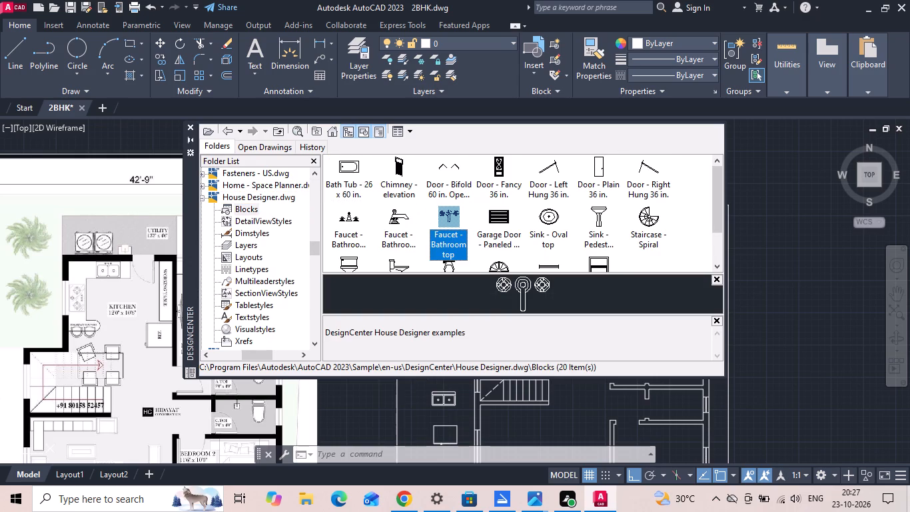
left_click_drag(500, 311, 586, 398)
left_click(192, 127)
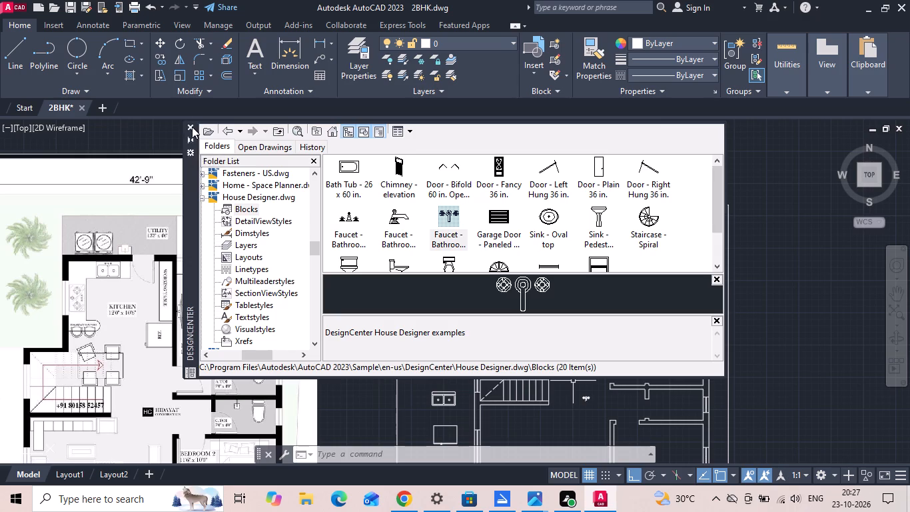
Move the faucet by its top point onto the inner face of the upper toilet's top wall.
middle_click_drag(416, 298, 401, 213)
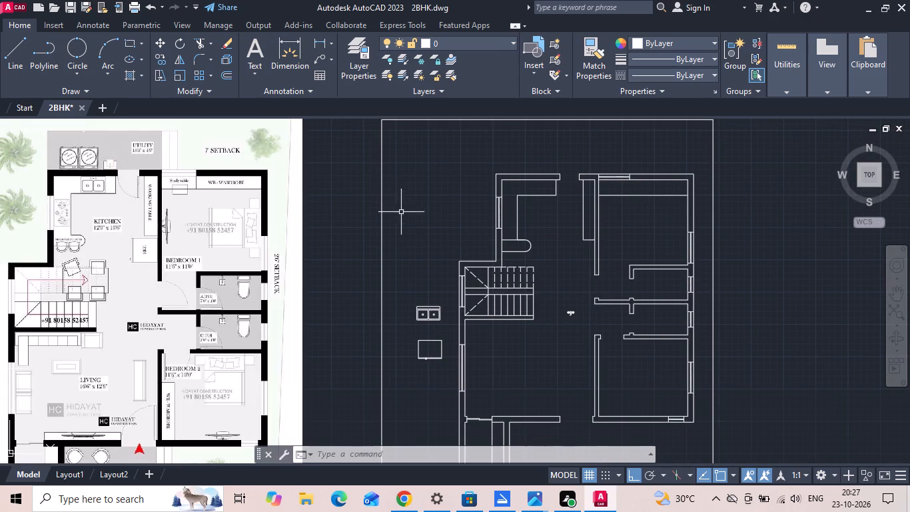
scroll(651, 319, "up", 2)
scroll(543, 311, "up", 1)
left_click_drag(390, 278, 358, 295)
left_click(332, 308)
right_click(330, 308)
left_click(361, 239)
scroll(398, 287, "up", 3)
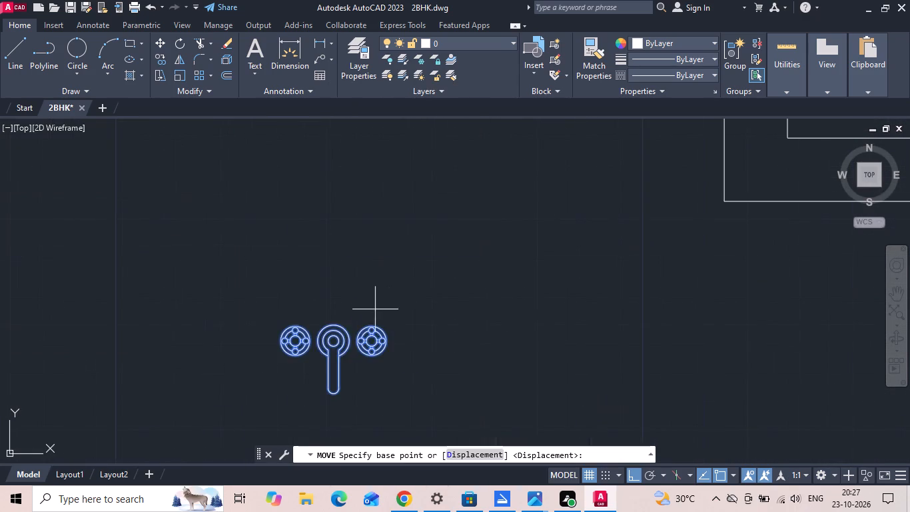
scroll(375, 309, "up", 1)
left_click(302, 334)
scroll(303, 334, "down", 2)
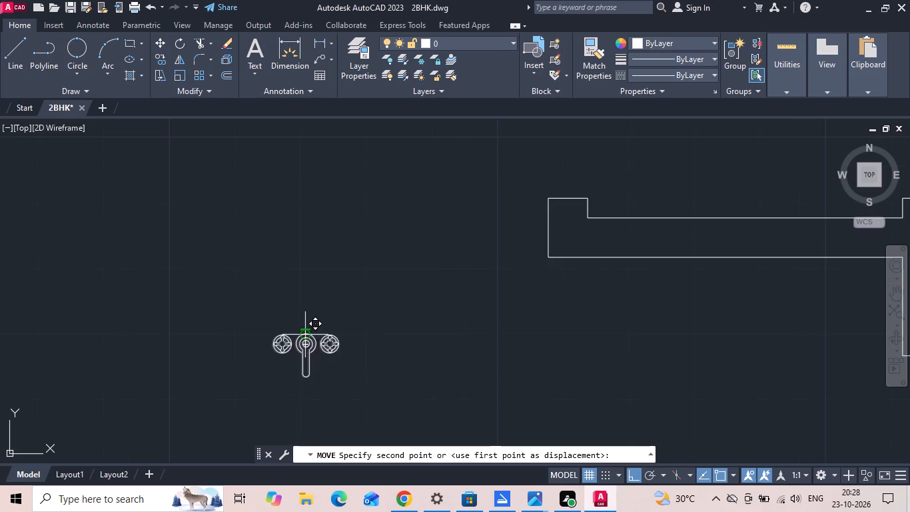
scroll(596, 306, "down", 2)
middle_click_drag(712, 259, 689, 267)
scroll(646, 269, "down", 2)
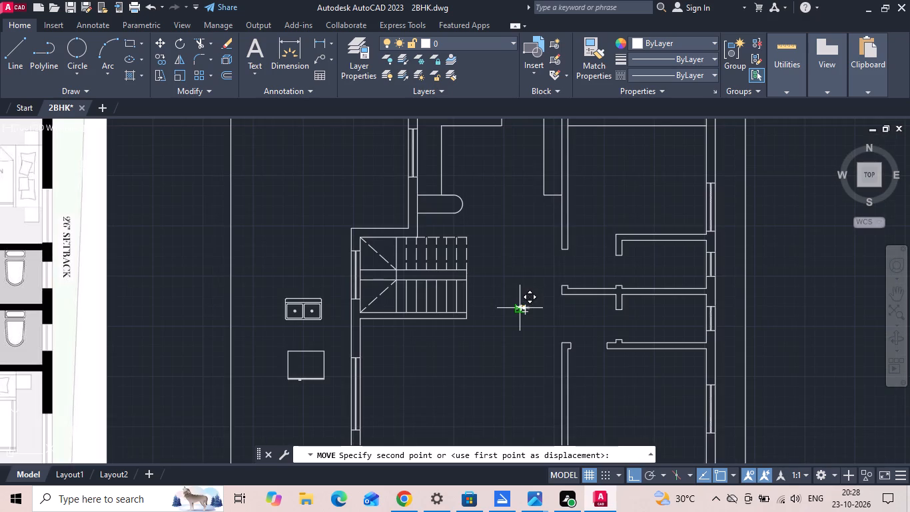
scroll(518, 309, "down", 1)
scroll(585, 293, "up", 2)
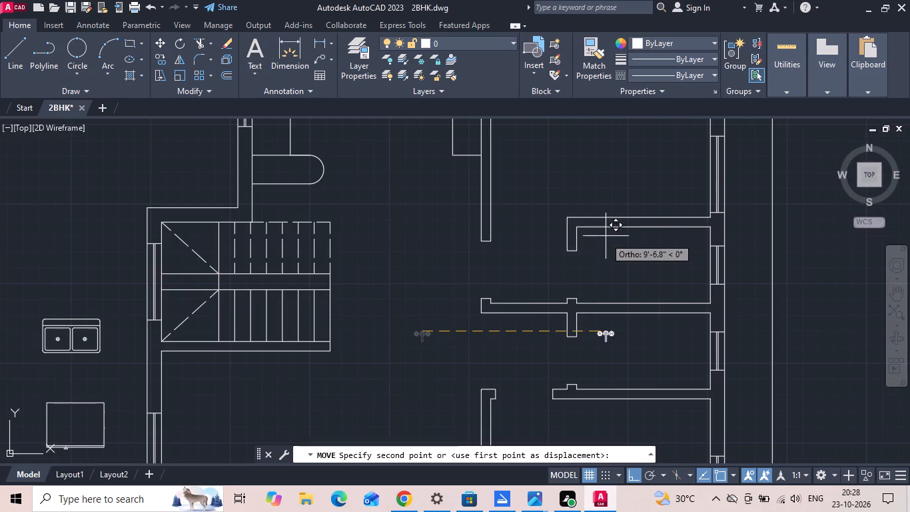
left_click(612, 230)
Shift the faucet slightly to the right along the upper toilet's top wall.
left_click(613, 234)
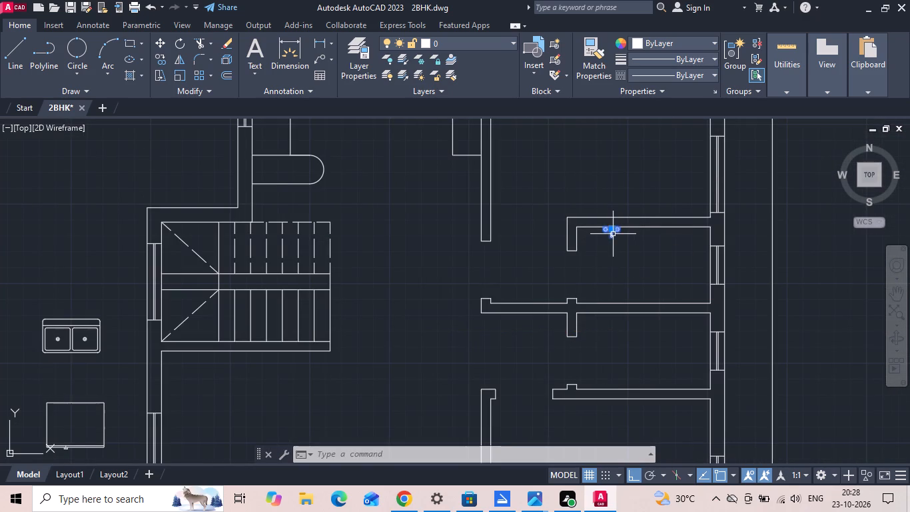
right_click(613, 233)
left_click(628, 246)
scroll(629, 243, "up", 2)
left_click(608, 290)
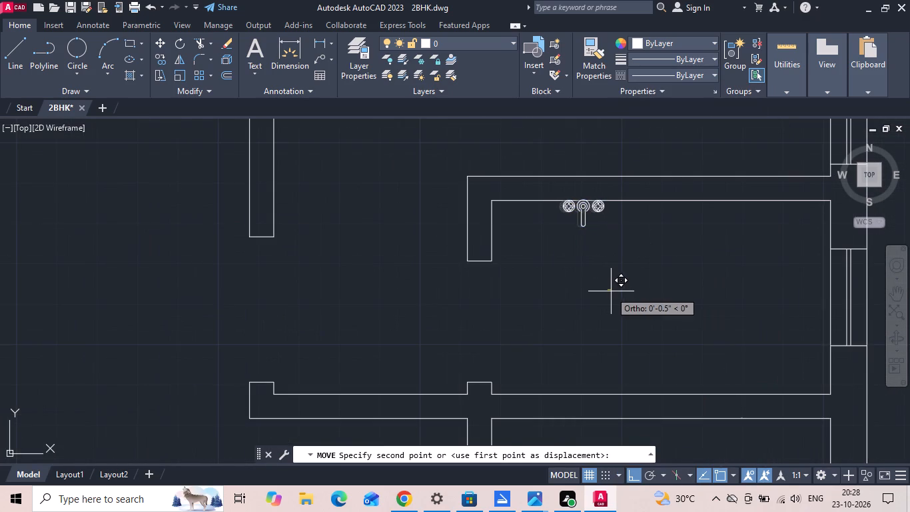
left_click(624, 291)
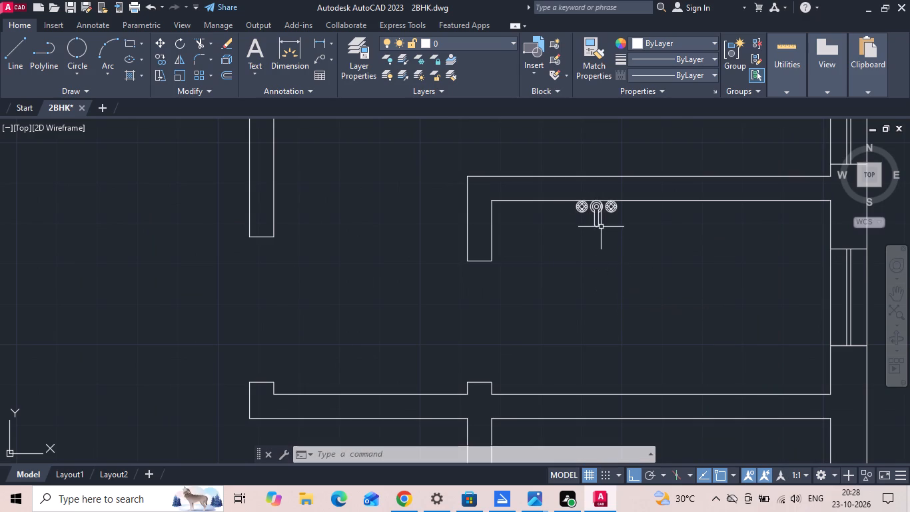
Copy the faucet from its top point straight down onto the inner face of the lower toilet's top wall.
left_click(596, 218)
right_click(596, 218)
left_click(613, 259)
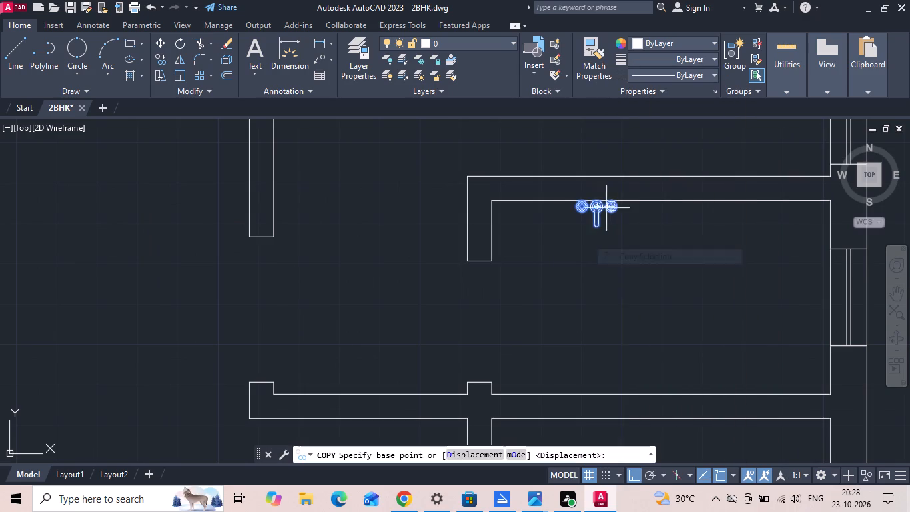
scroll(606, 207, "up", 4)
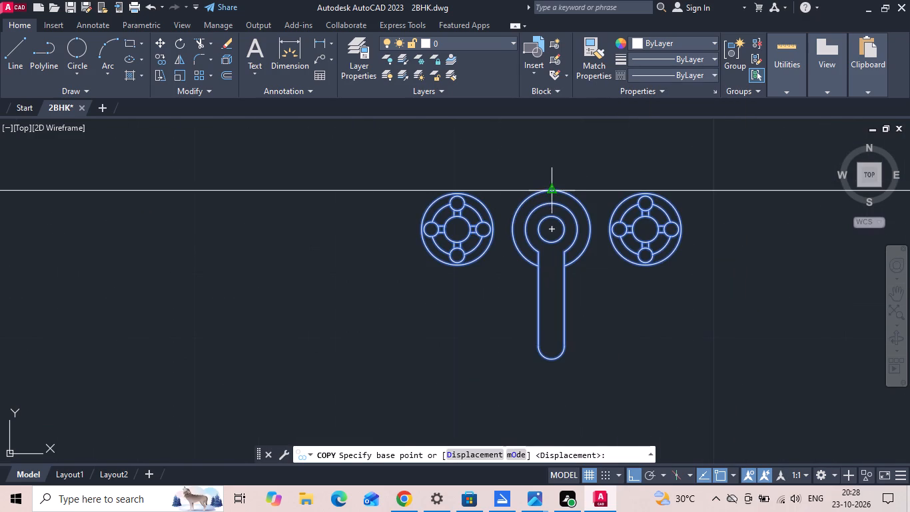
left_click(551, 189)
scroll(551, 189, "down", 5)
scroll(547, 349, "up", 2)
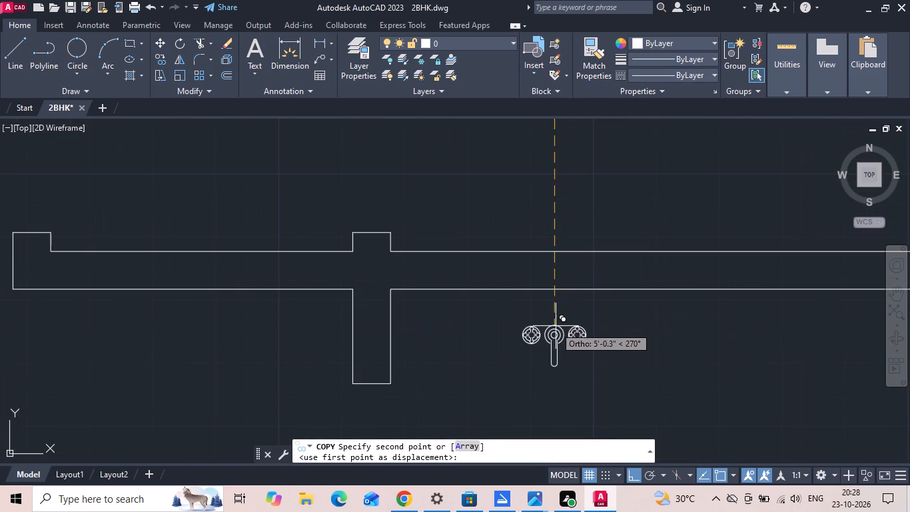
left_click(555, 289)
scroll(566, 279, "down", 3)
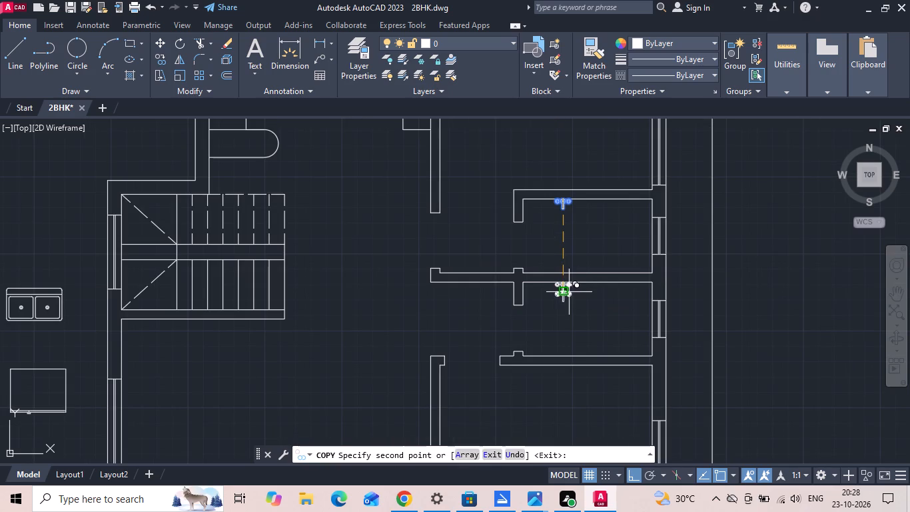
key("Escape")
Save the drawing.
key("ctrl+s")
Offset the inner line of bedroom 2's bottom wall 7' upward into the room.
scroll(584, 293, "down", 2)
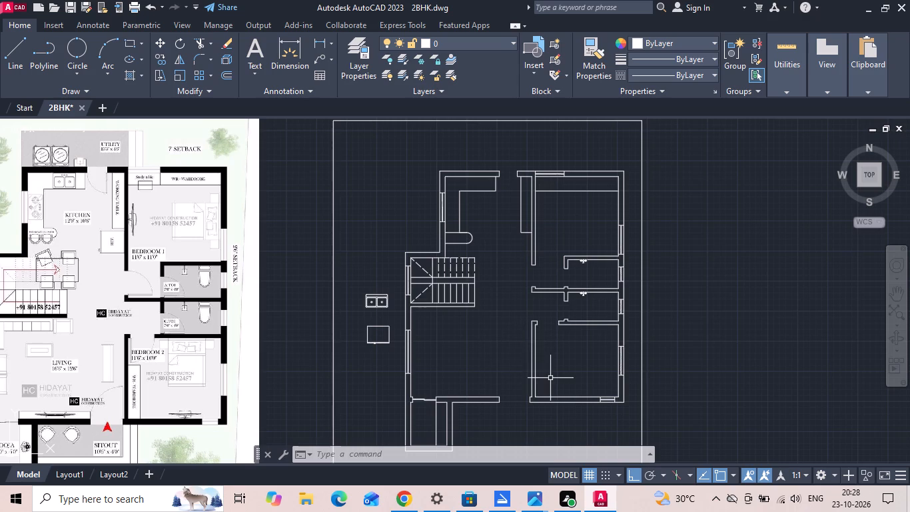
middle_click_drag(552, 374, 558, 322)
scroll(558, 311, "up", 1)
scroll(558, 309, "down", 1)
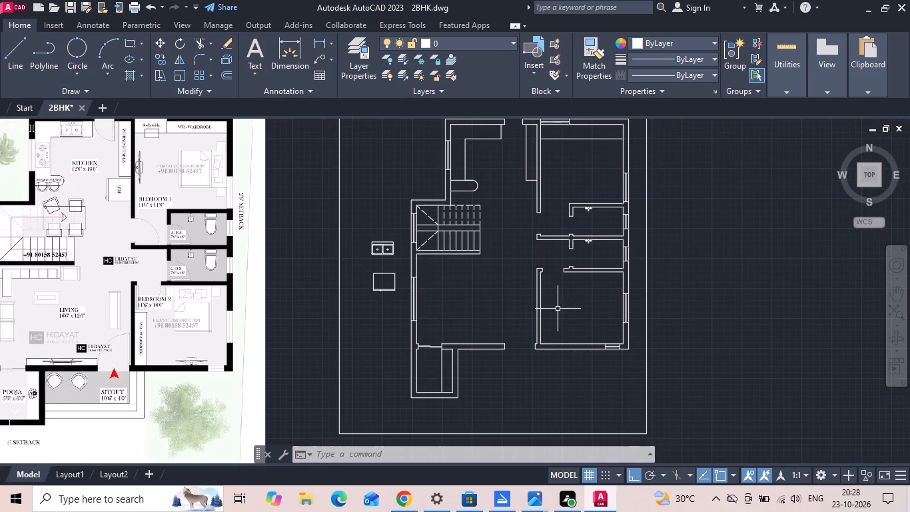
type("O")
key("space")
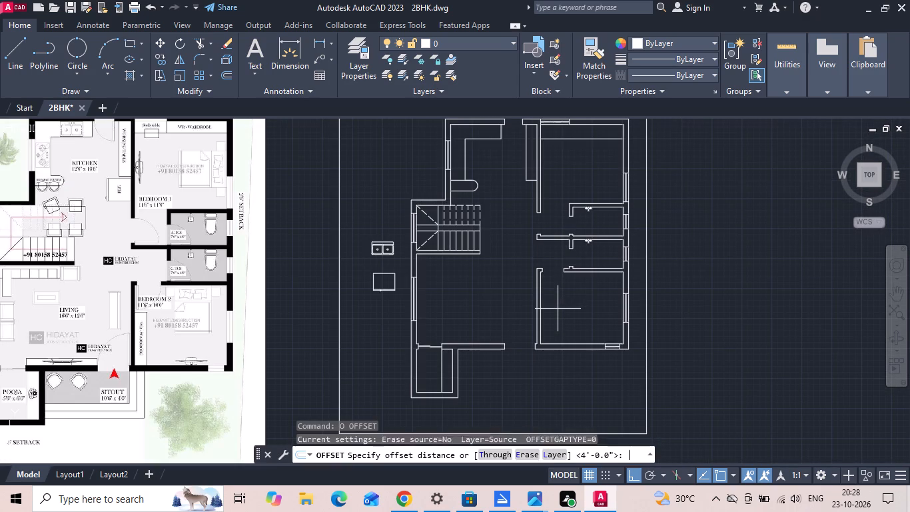
type("7'")
key("Return")
left_click(559, 345)
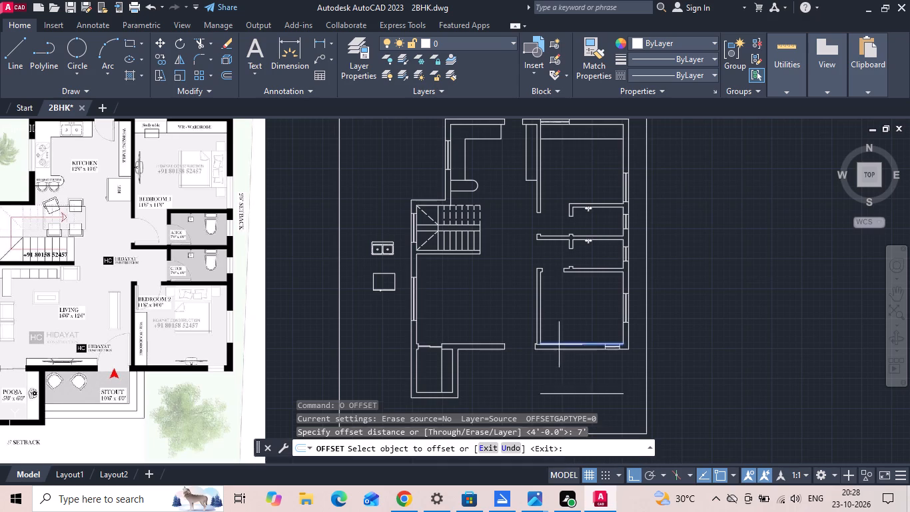
left_click(565, 309)
key("Escape")
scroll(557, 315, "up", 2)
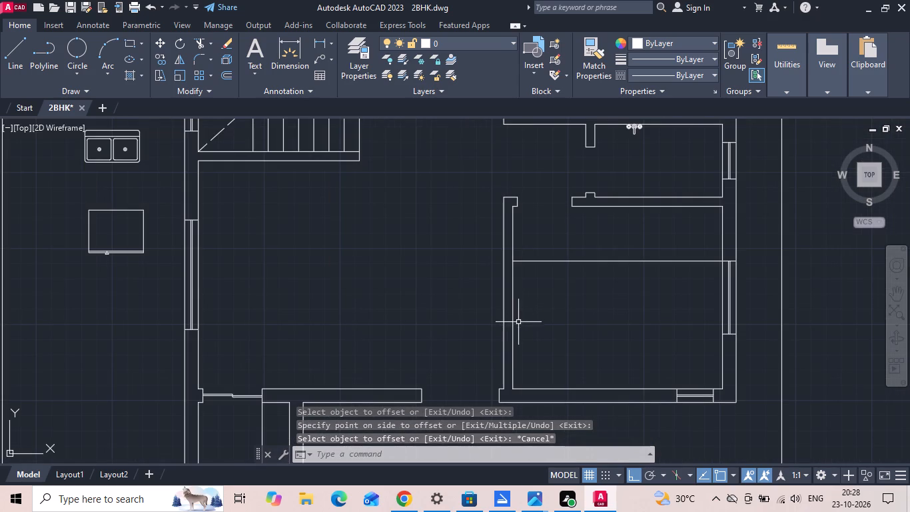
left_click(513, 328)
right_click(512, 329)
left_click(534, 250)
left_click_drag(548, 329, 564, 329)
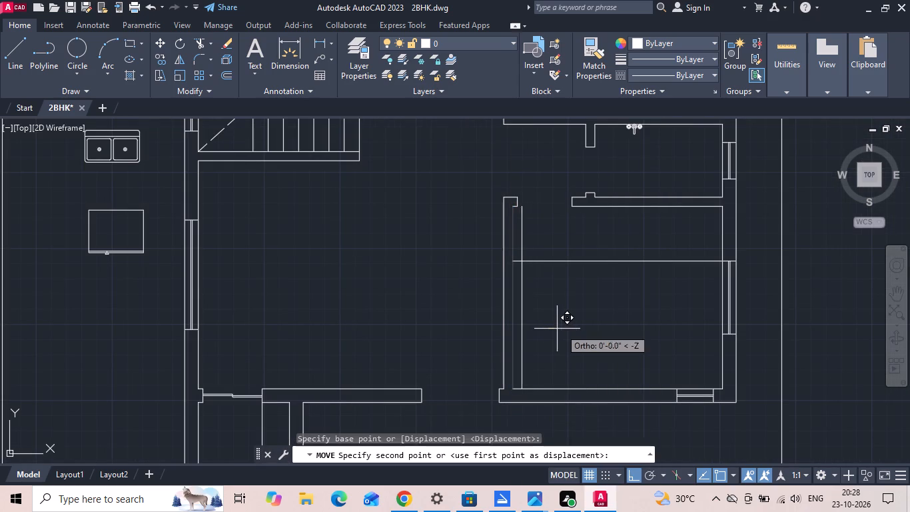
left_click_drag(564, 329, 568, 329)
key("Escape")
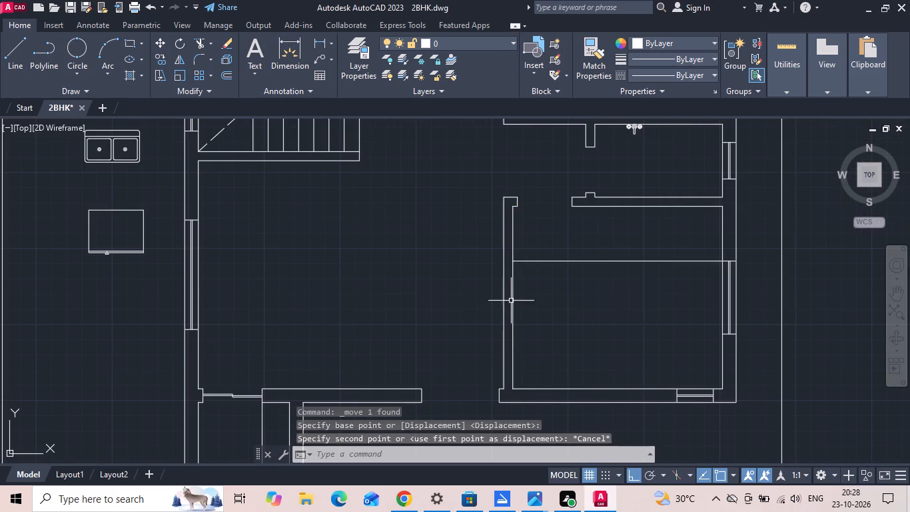
Copy the inner line of bedroom 2's left wall 18" to the right for the wardrobe front.
left_click(512, 294)
right_click(512, 294)
left_click(556, 259)
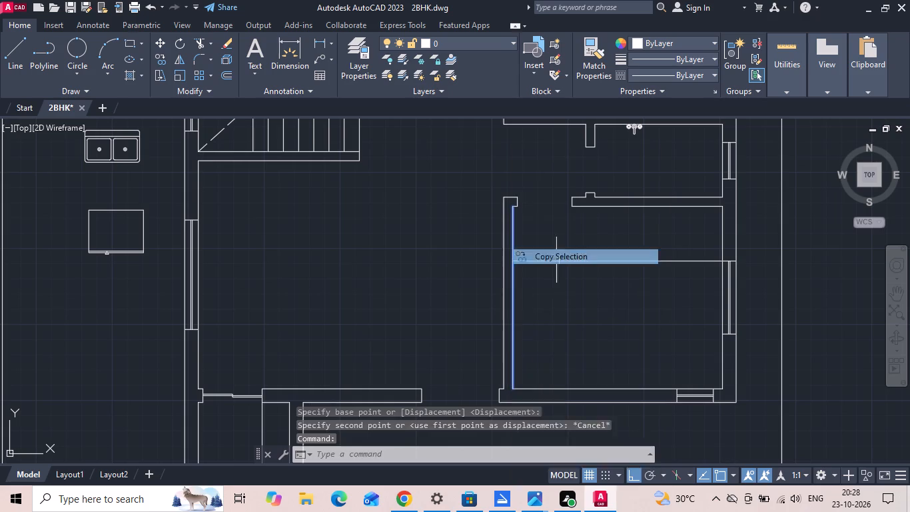
left_click_drag(546, 351, 580, 351)
type("18")
key("space")
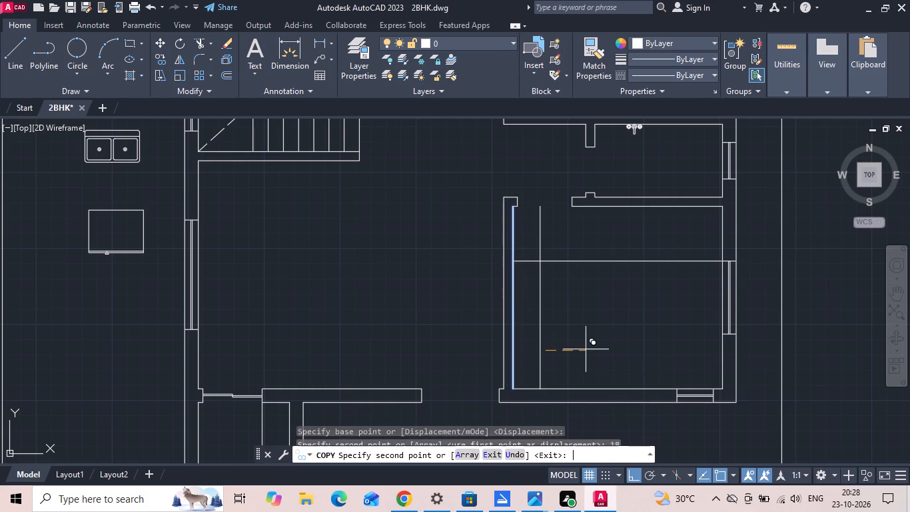
key("Escape")
Trim the two new lines in bedroom 2 at their crossing so they form the wardrobe outline against the left wall.
type("TR")
key("space")
left_click_drag(534, 240, 534, 239)
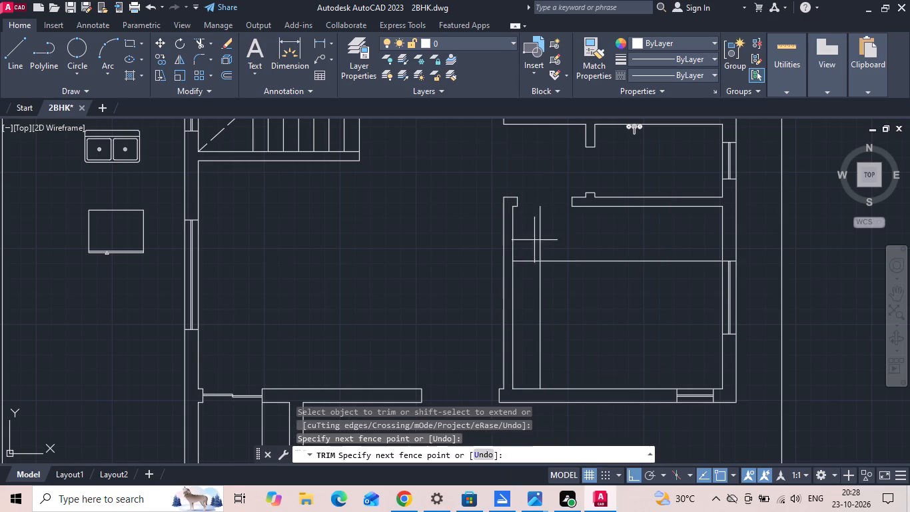
left_click_drag(534, 239, 598, 309)
Save the drawing.
key("ctrl+s")
key("ctrl+s")
Offset the outer line of the living room's front wall 4' downward for the sitout edge.
scroll(596, 310, "down", 2)
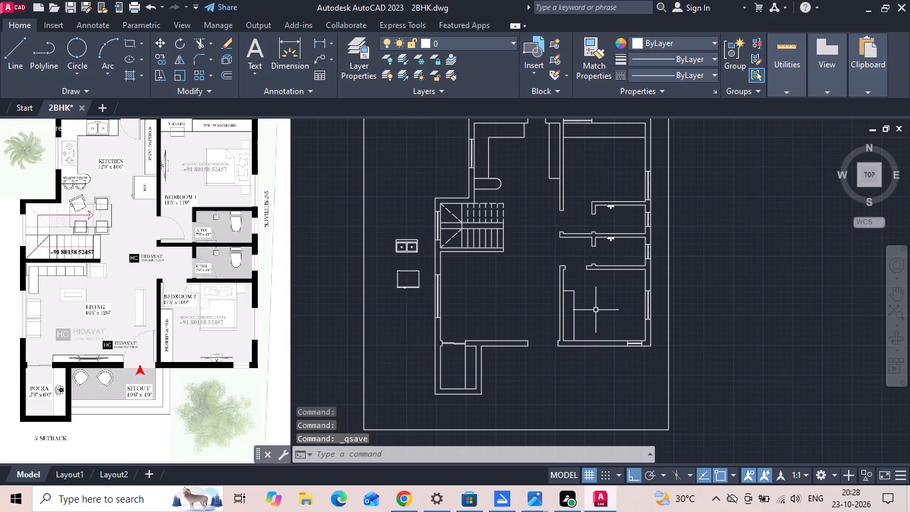
scroll(490, 377, "up", 1)
middle_click_drag(492, 374, 538, 325)
type("O 4'")
key("Return")
left_click(574, 280)
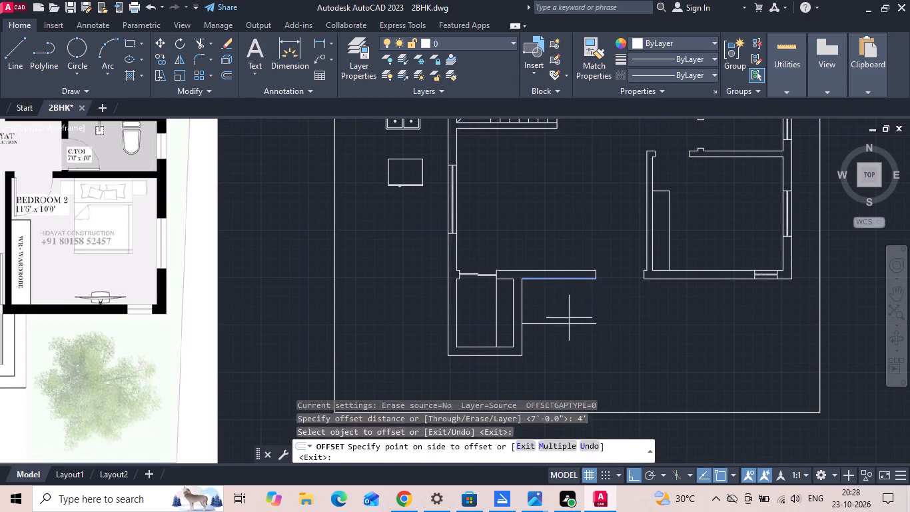
left_click(569, 318)
middle_click_drag(576, 316, 618, 312)
middle_click_drag(618, 311, 680, 307)
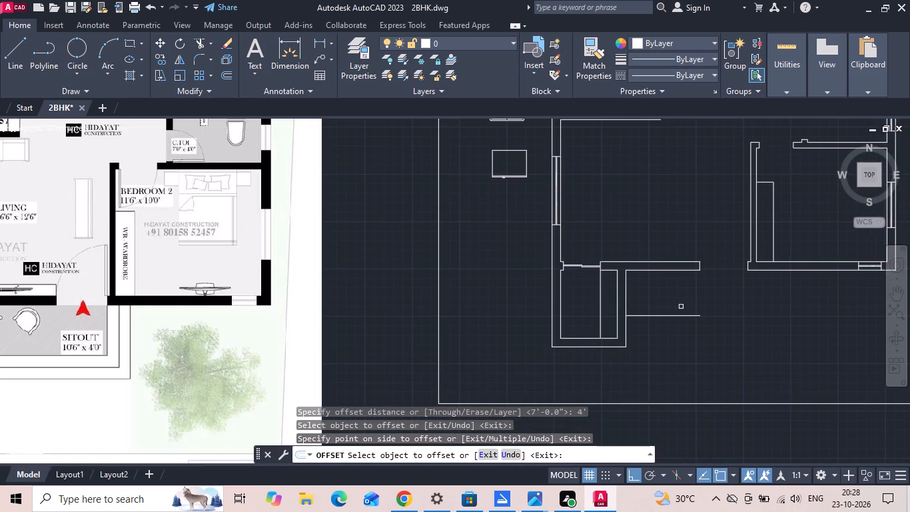
scroll(681, 307, "down", 1)
scroll(675, 307, "up", 1)
key("Escape")
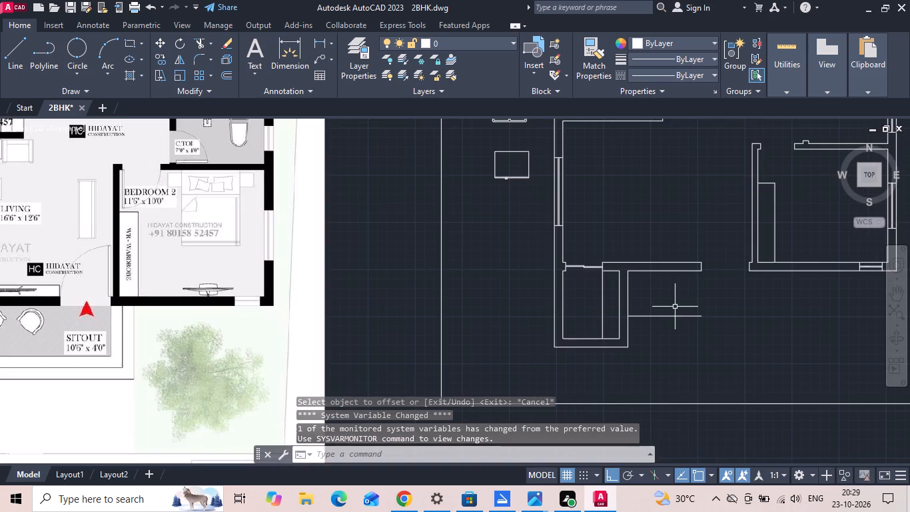
Offset the sitout's front edge downward twice, 10" each, for the front step lines.
type("O 10")
key("Return")
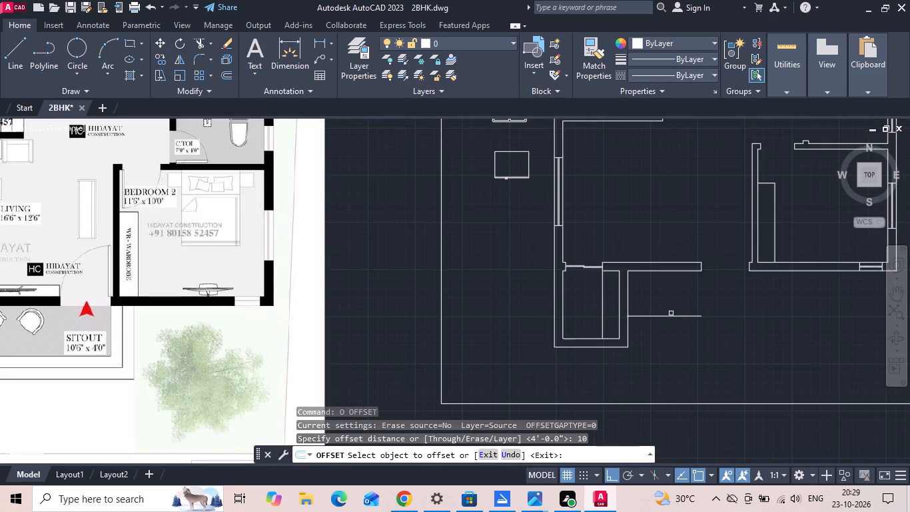
left_click_drag(666, 316, 664, 323)
left_click(657, 337)
left_click(654, 327)
left_click(652, 341)
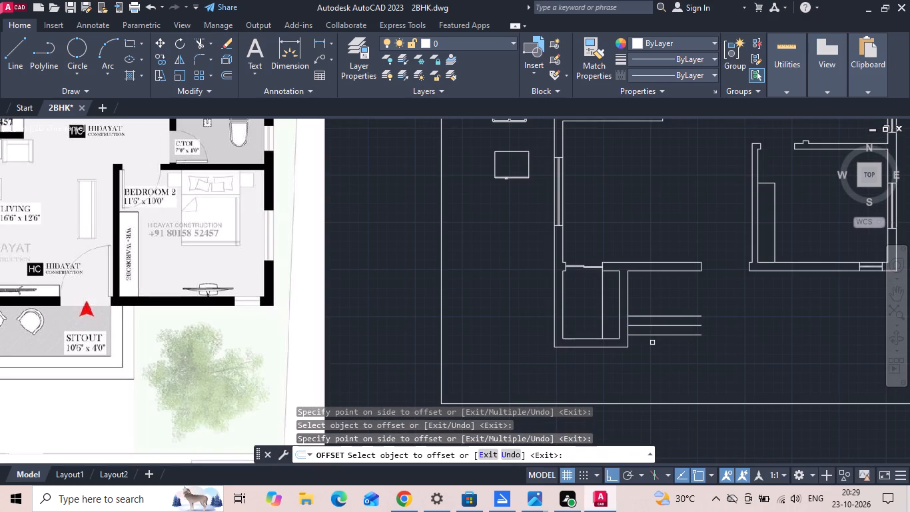
key("Escape")
Draw a vertical line about 4' long downward from the outer wall corner beside the main entrance.
middle_click_drag(710, 310, 680, 310)
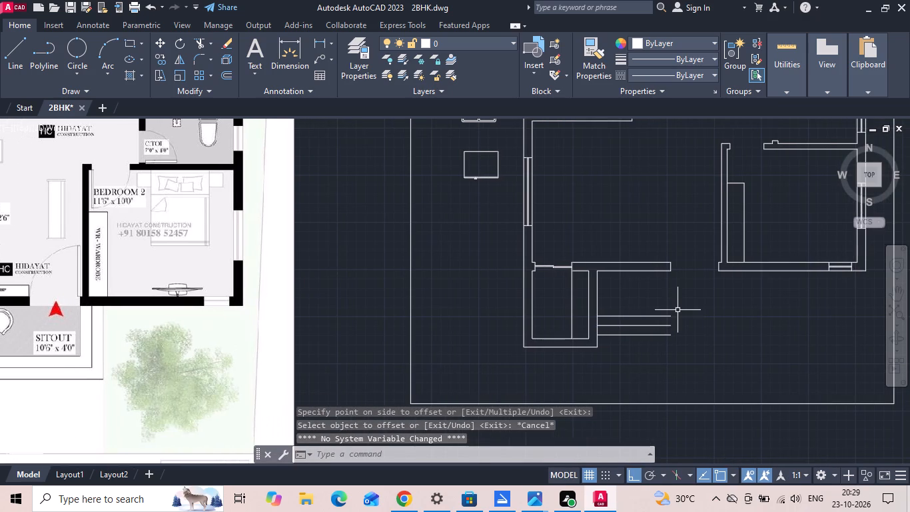
type("L")
key("space")
scroll(712, 303, "up", 1)
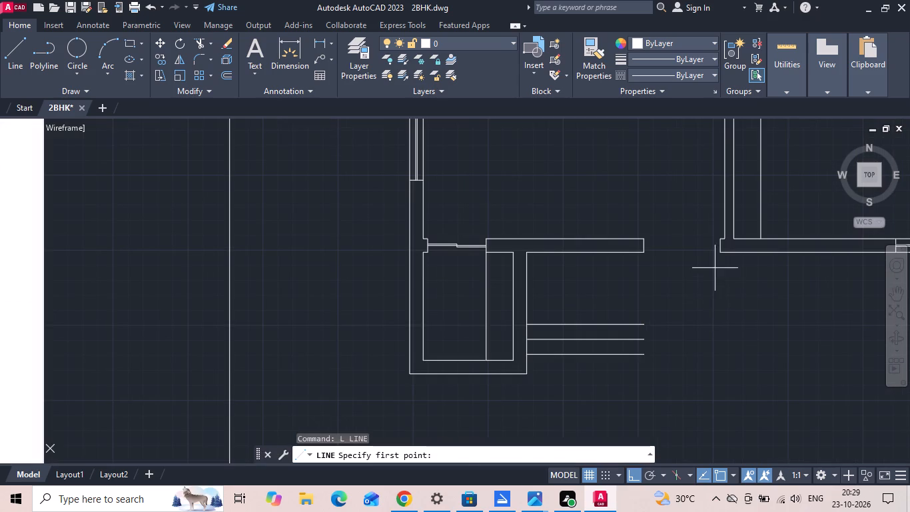
left_click(721, 257)
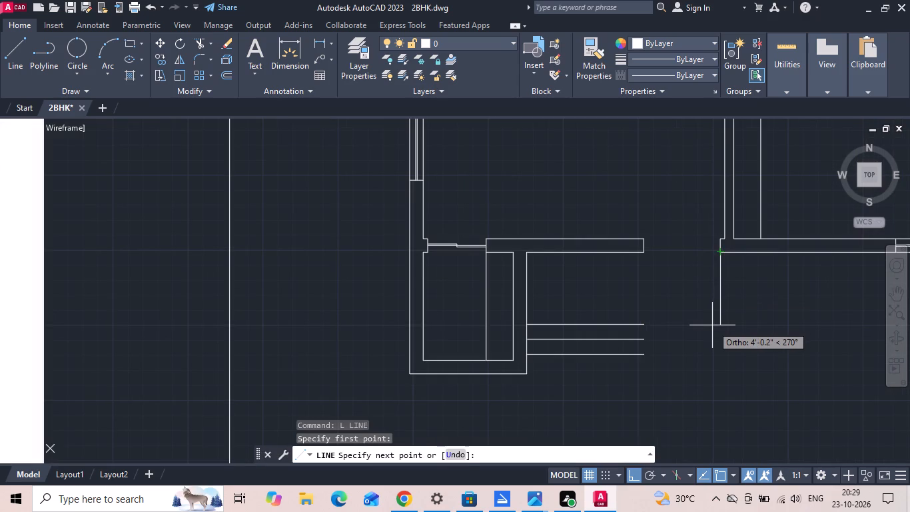
left_click(712, 325)
key("Escape")
Fillet the new vertical line and the sitout's front edge with zero radius to close the sitout corner.
type("F")
key("space")
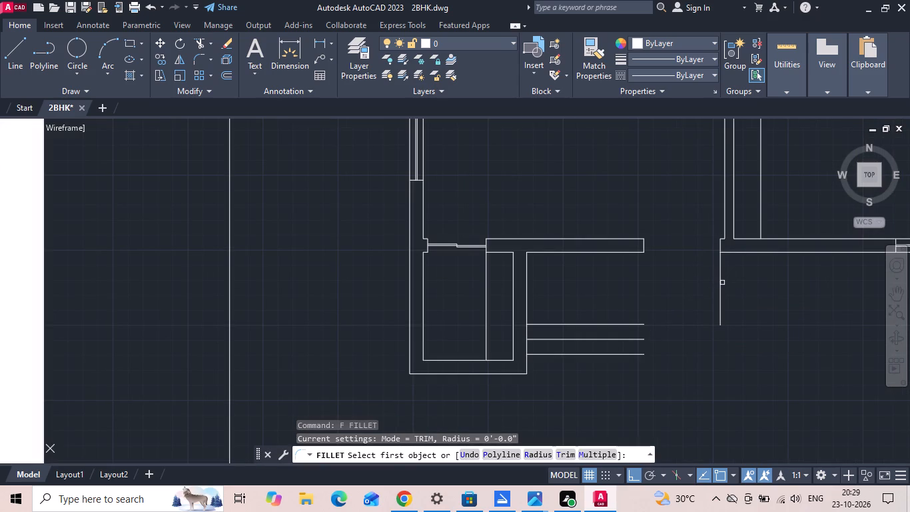
left_click(720, 287)
left_click(632, 325)
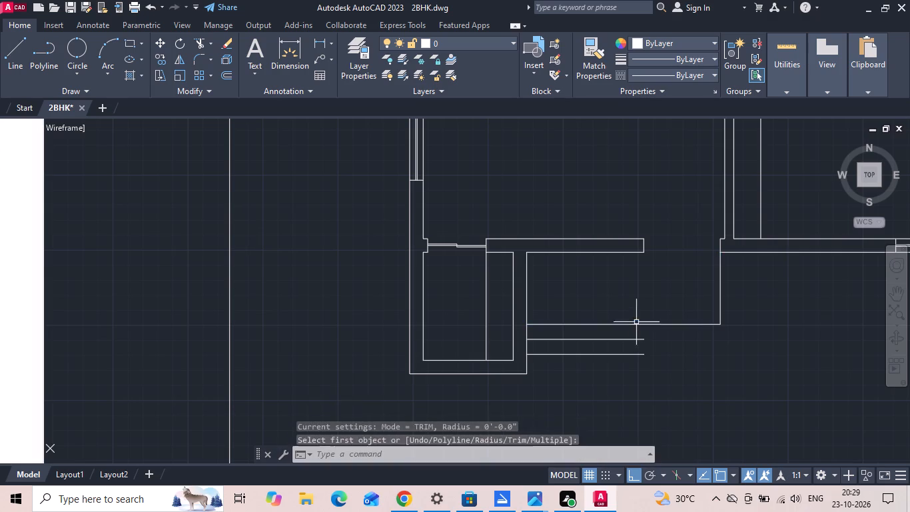
Offset the sitout's right edge outward twice, 10" each, for the side step lines.
middle_click_drag(658, 311, 576, 309)
key("Escape")
type("O 10")
key("space")
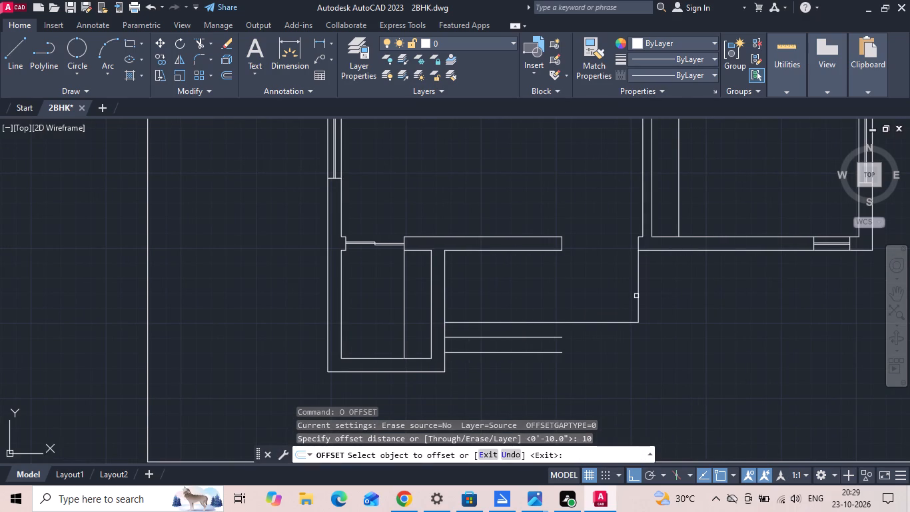
left_click(638, 291)
left_click(694, 279)
left_click_drag(654, 299, 672, 294)
left_click(729, 277)
key("Escape")
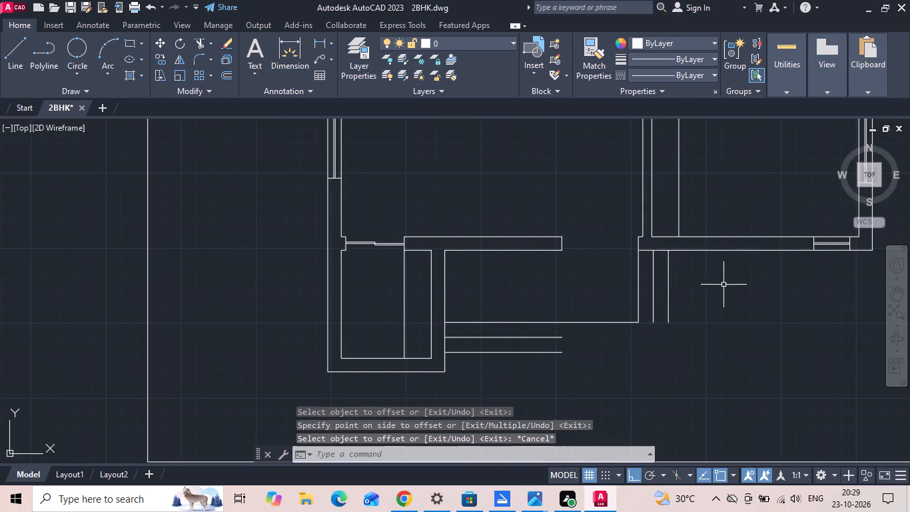
Fillet the two pairs of front and side step lines with zero radius into square corners around the sitout.
key("f")
key("space")
left_click(654, 311)
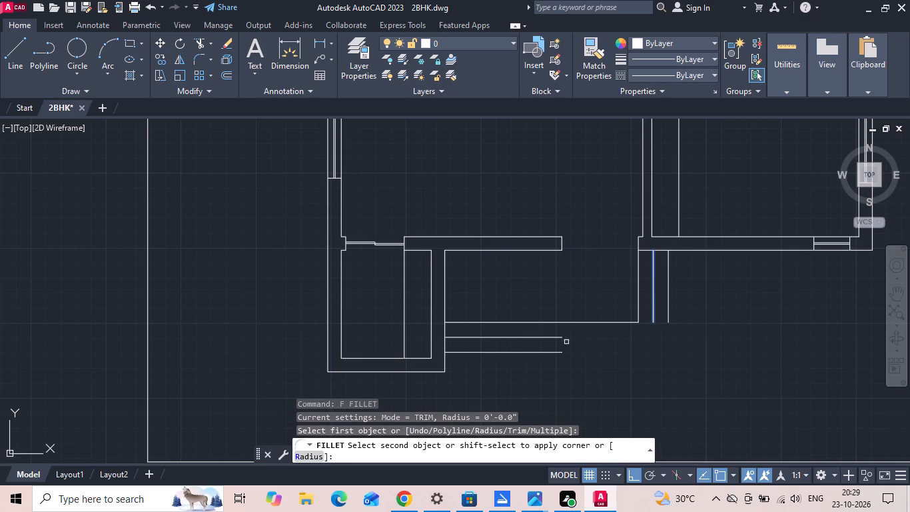
left_click(557, 337)
key("space")
left_click(554, 351)
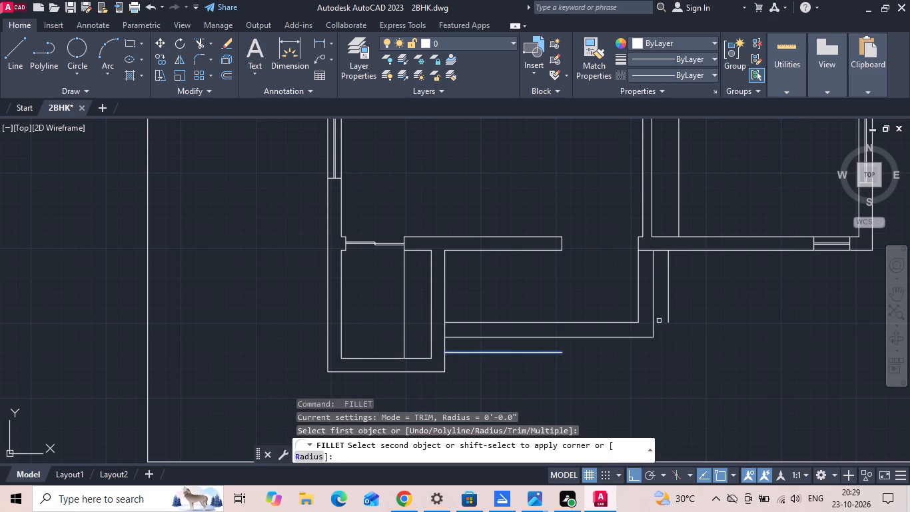
left_click(668, 308)
Save the drawing with the completed sitout steps.
scroll(648, 311, "down", 2)
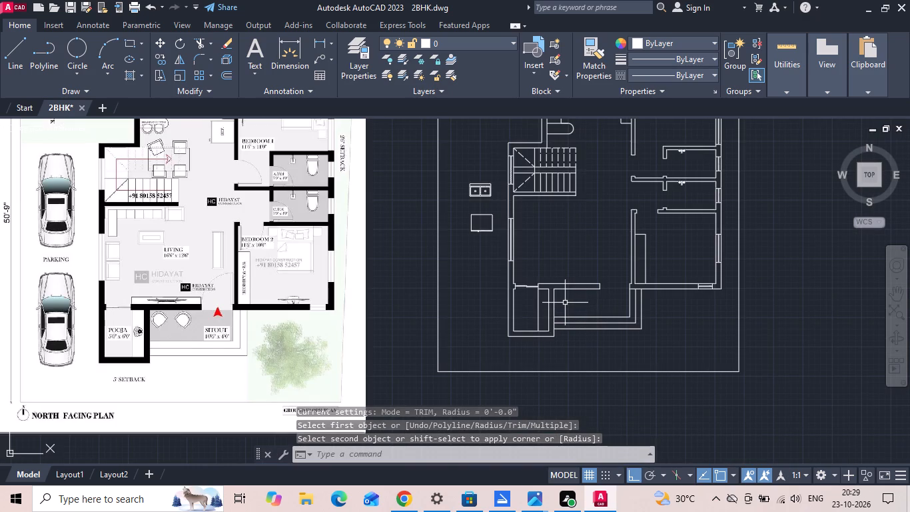
key("ctrl+s")
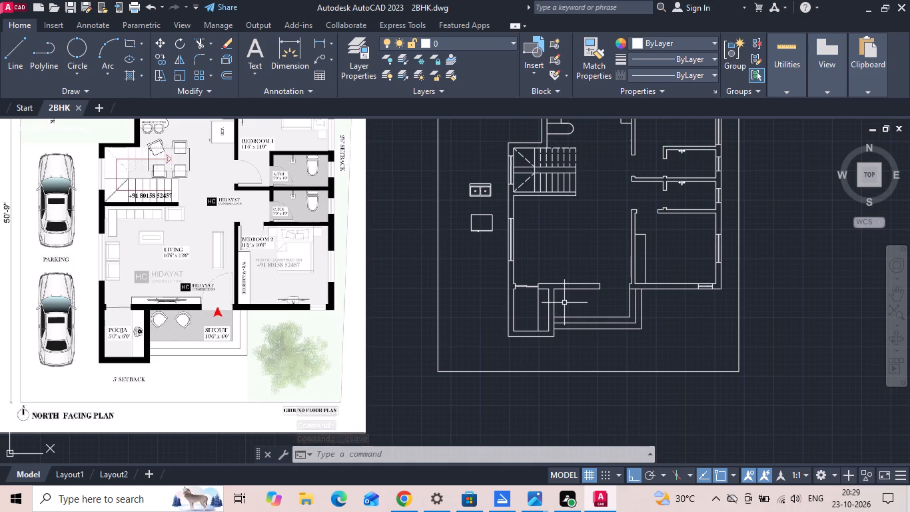
middle_click_drag(366, 314, 436, 352)
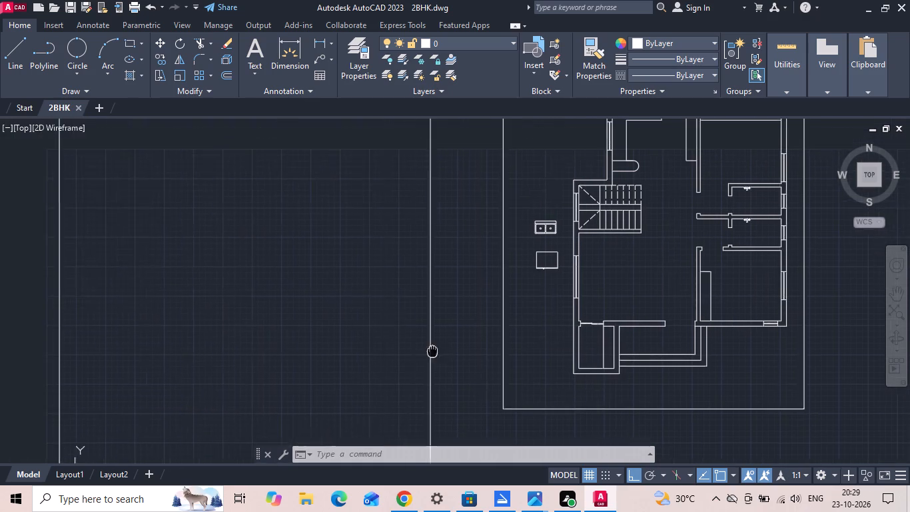
middle_click_drag(436, 352, 447, 355)
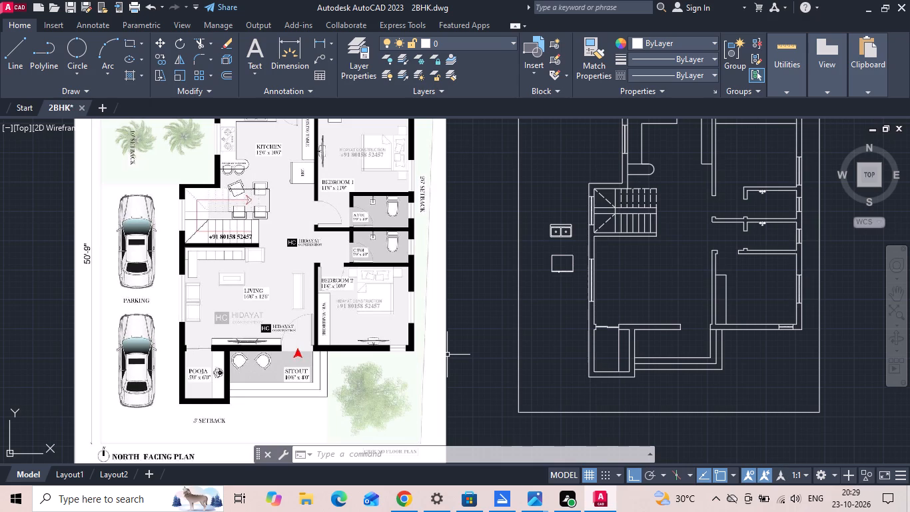
key("ctrl+s")
key("ctrl+s")
key("ctrl+s")
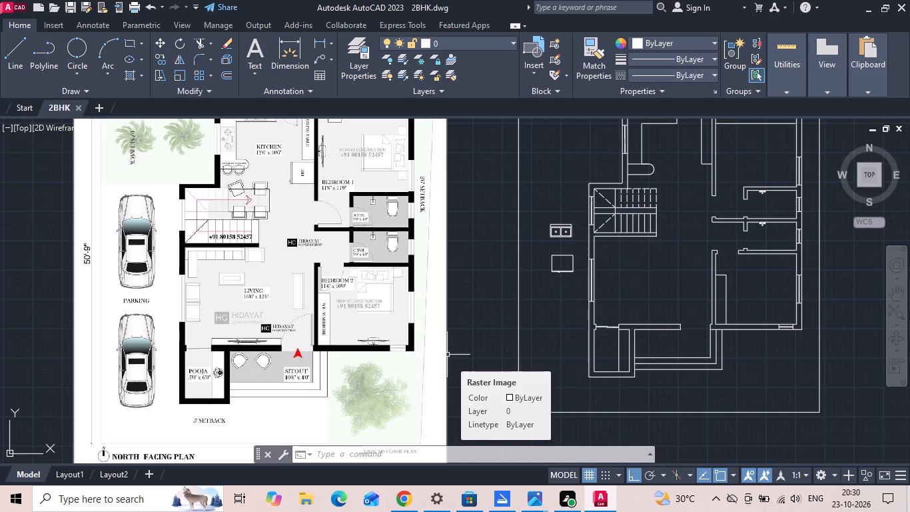
key("ctrl+s")
key("ctrl+s")
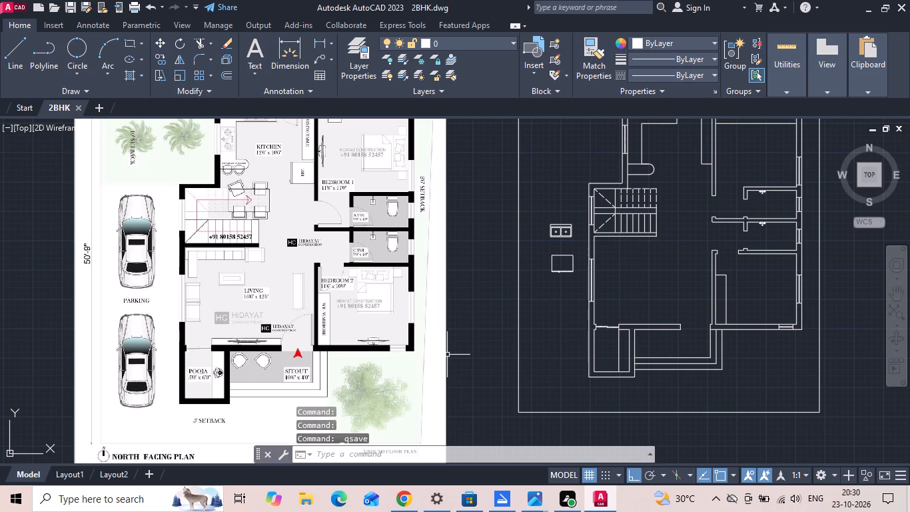
key("ctrl+s")
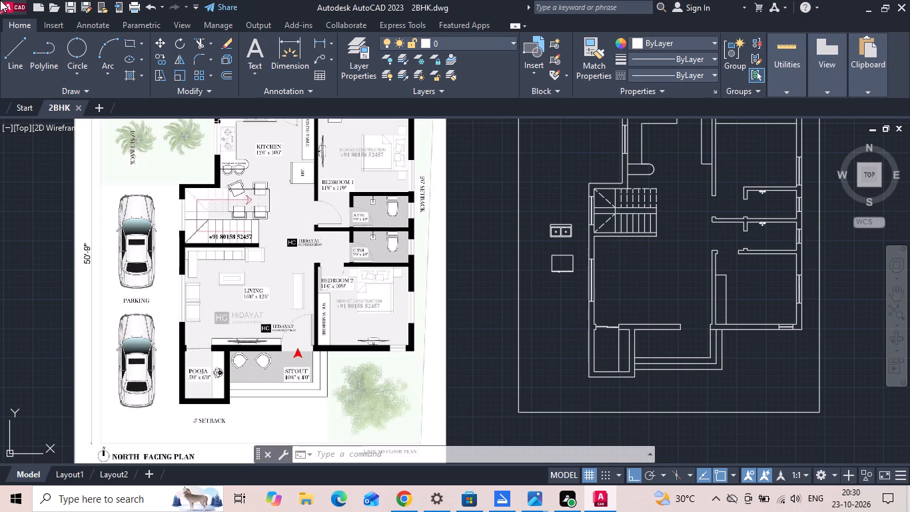
key("ctrl+s")
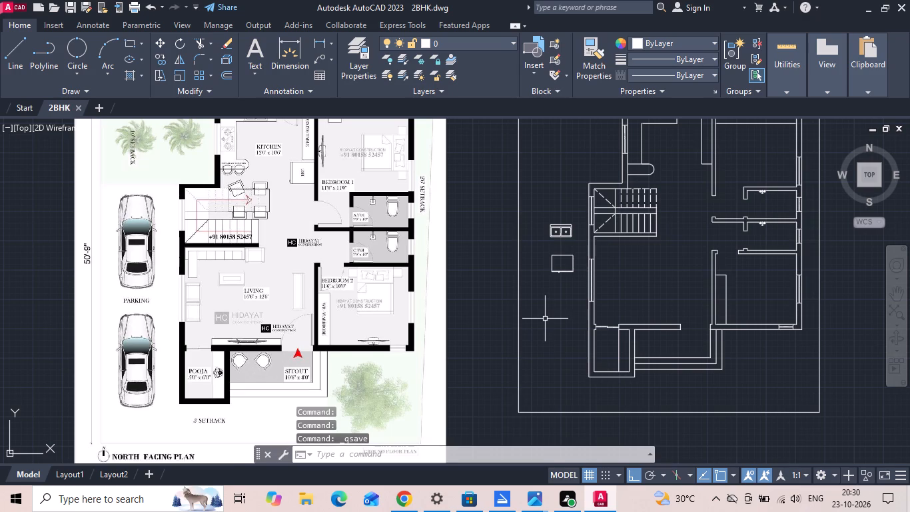
Open the existing drawing 30x50 from the 23102026 folder.
left_click(5, 4)
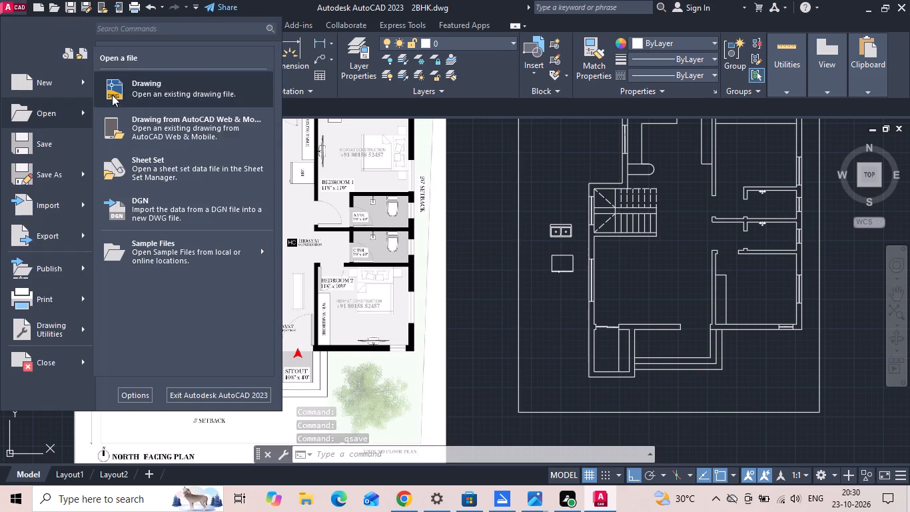
left_click(122, 94)
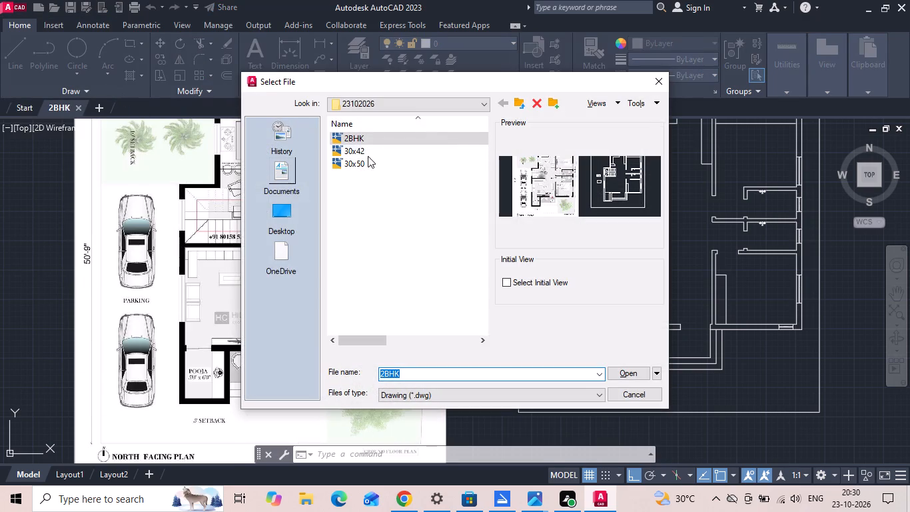
left_click(371, 155)
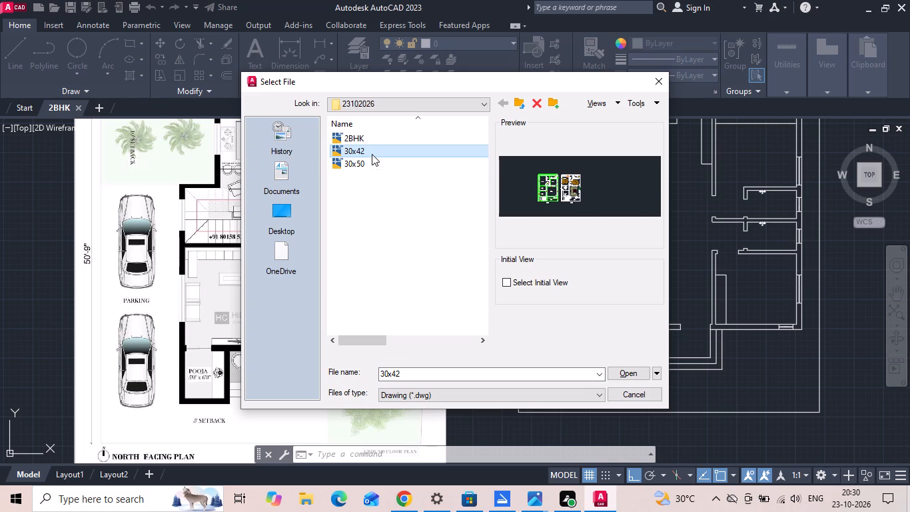
left_click(371, 163)
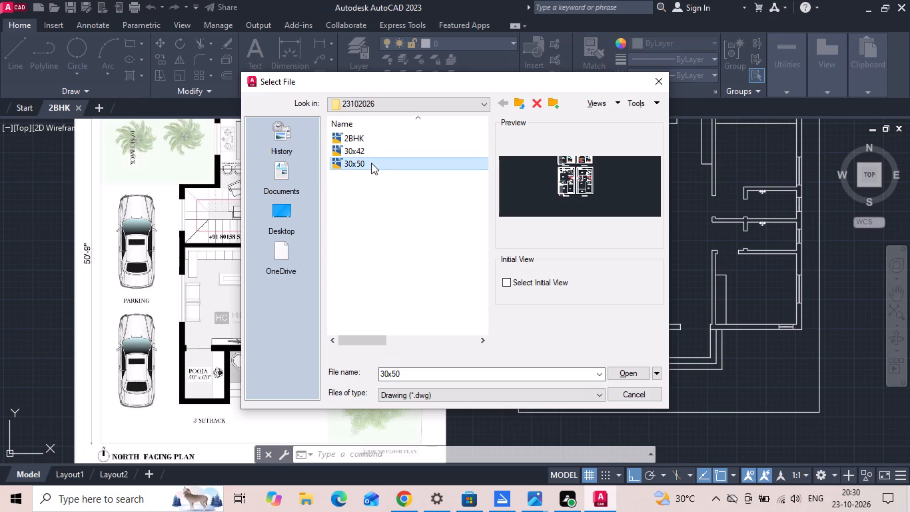
left_click(620, 373)
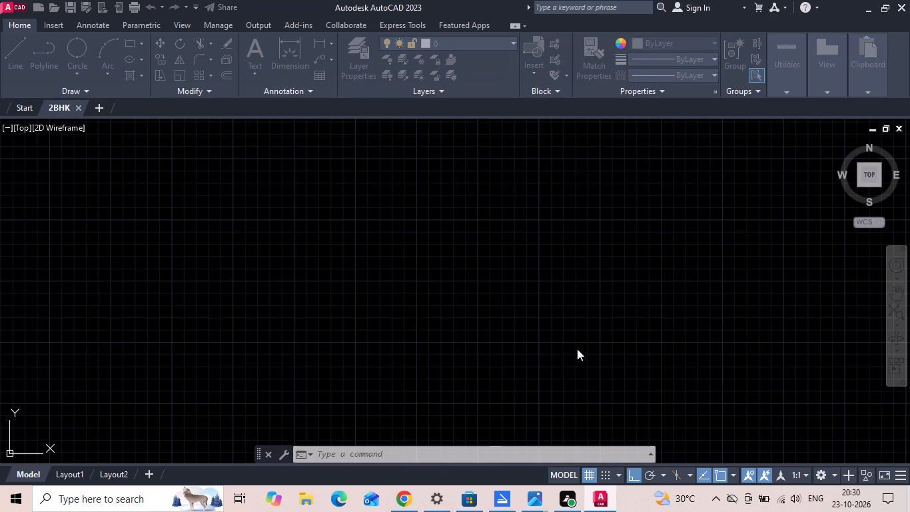
Copy the door between dining and utility together with the UTILITY label from the ground floor plan.
scroll(356, 217, "up", 2)
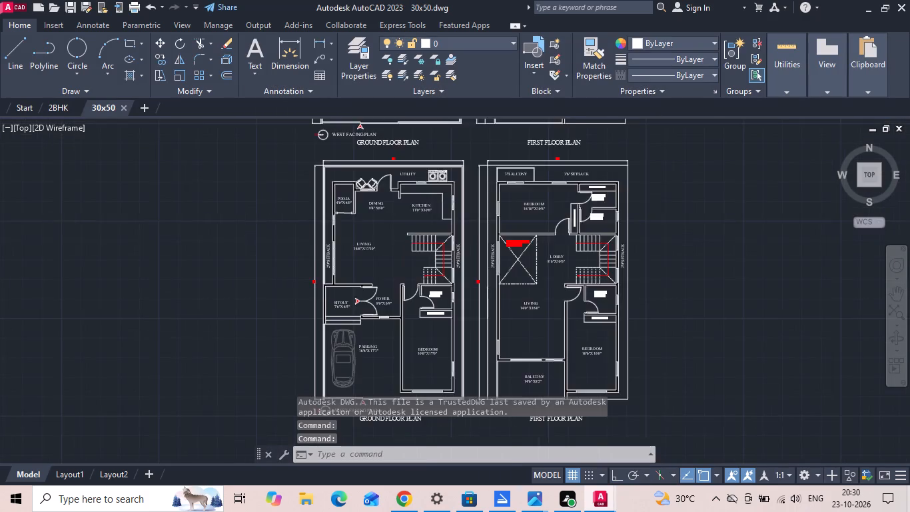
scroll(394, 149, "up", 1)
left_click(402, 156)
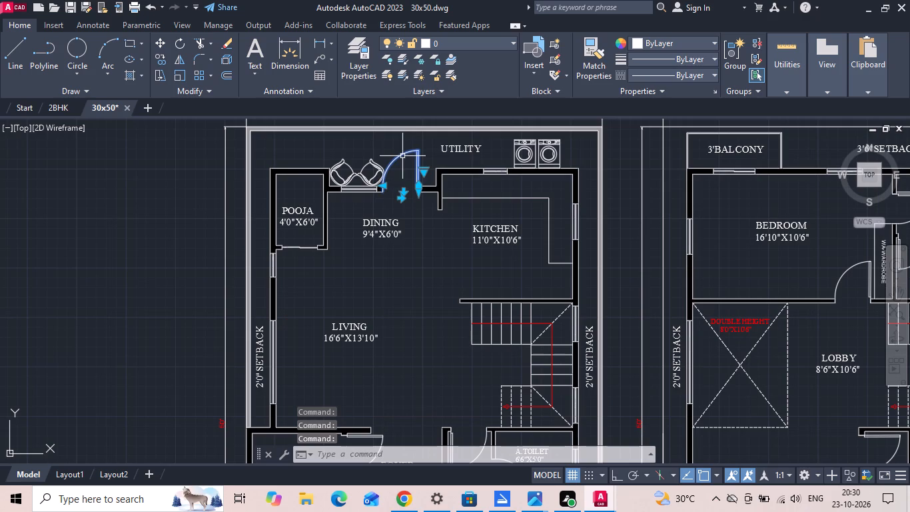
left_click(463, 149)
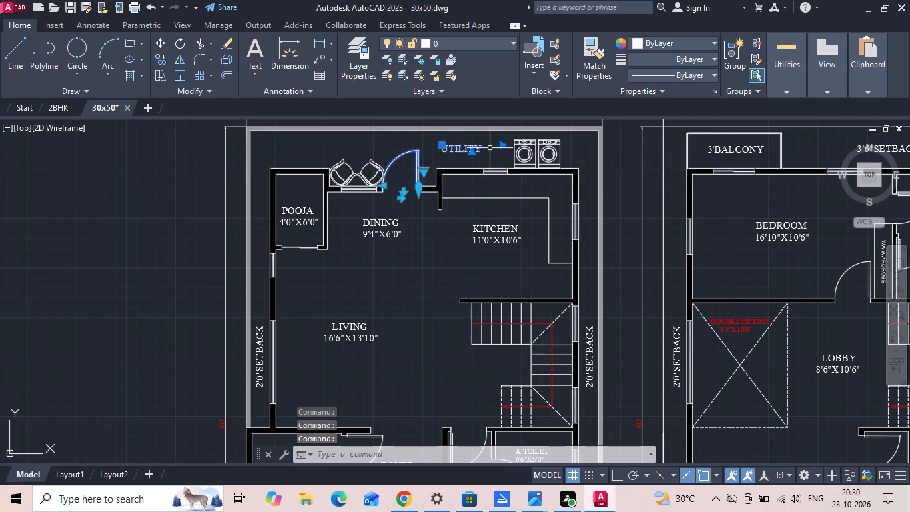
key("ctrl+c")
Paste the copied door and UTILITY label into the 2BHK drawing at the kitchen's utility doorway.
left_click(61, 103)
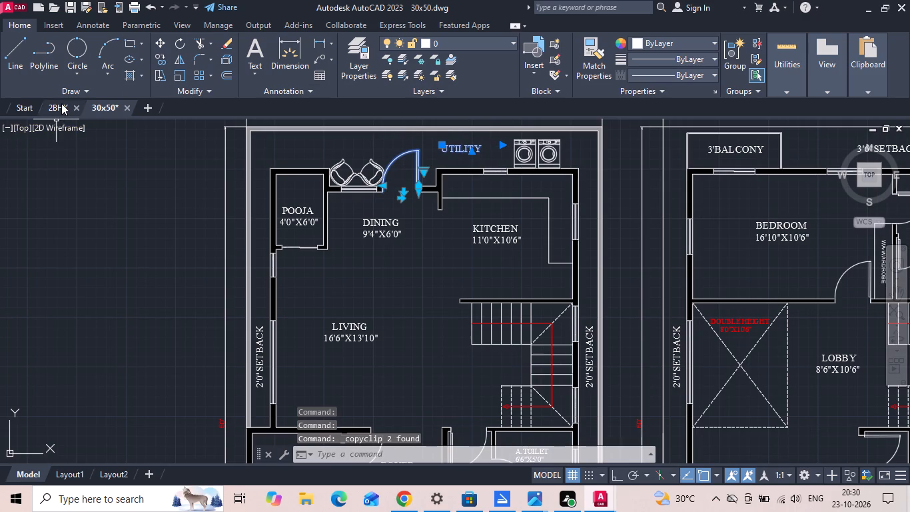
key("ctrl+v")
scroll(145, 240, "down", 1)
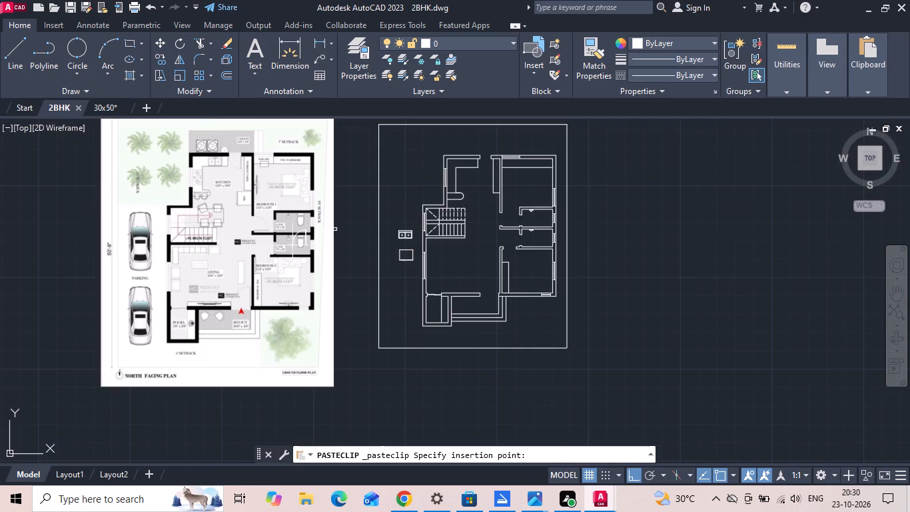
scroll(477, 162, "up", 4)
left_click(481, 149)
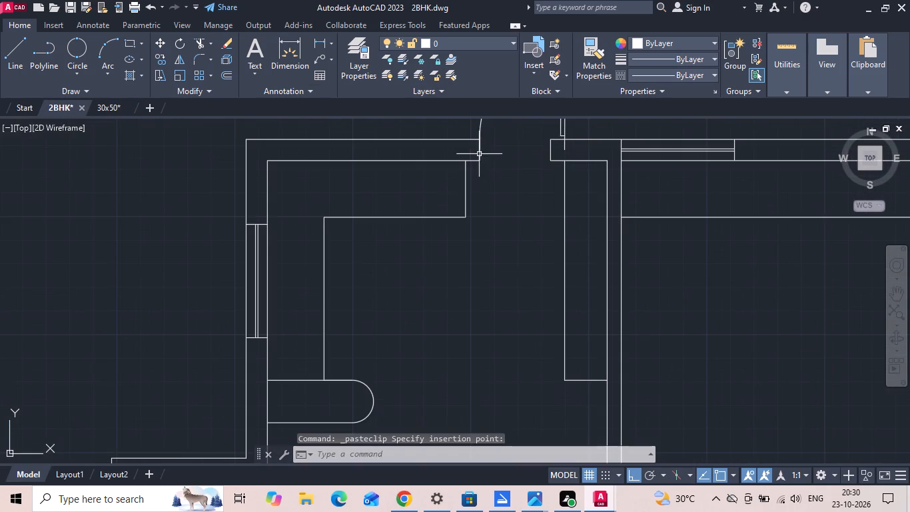
Move the pasted door from its arc's lower end to the inner wall corner of the utility doorway.
middle_click_drag(468, 181, 396, 295)
key("Escape")
left_click_drag(467, 220, 415, 200)
left_click(337, 175)
right_click(336, 173)
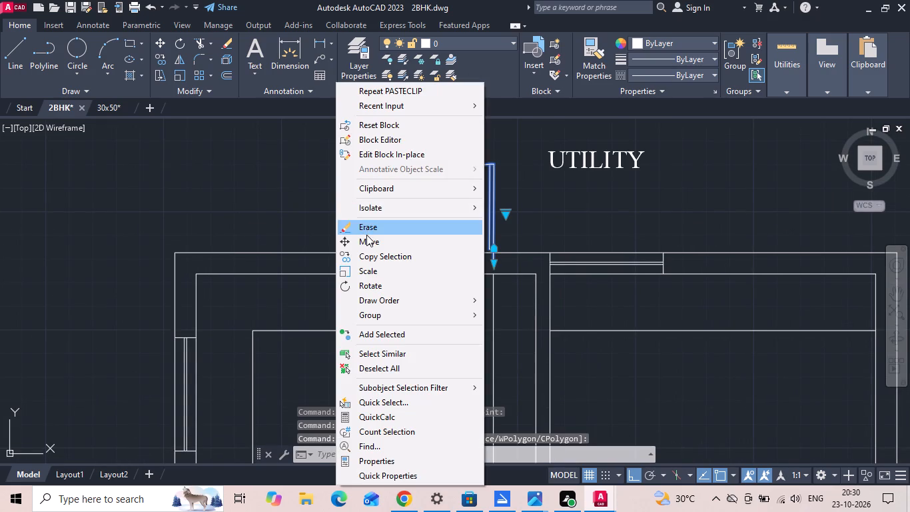
left_click(366, 236)
scroll(378, 257, "up", 2)
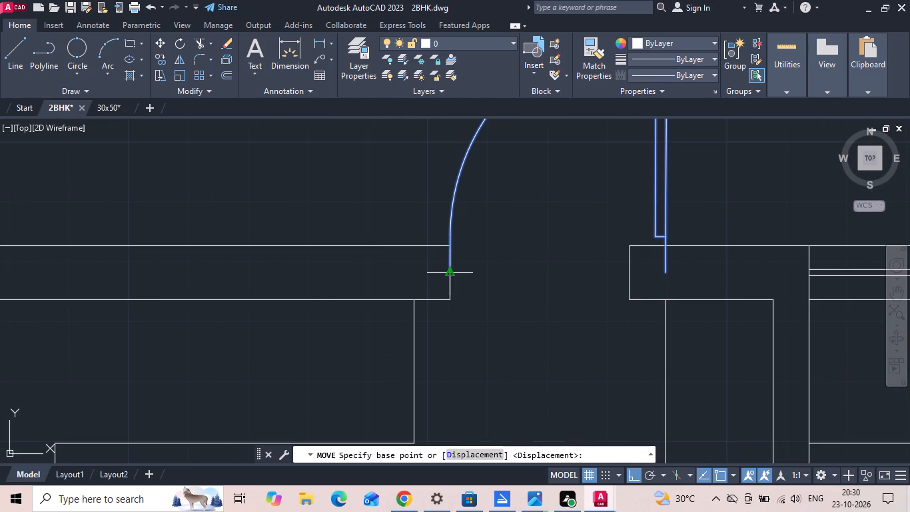
scroll(444, 293, "up", 2)
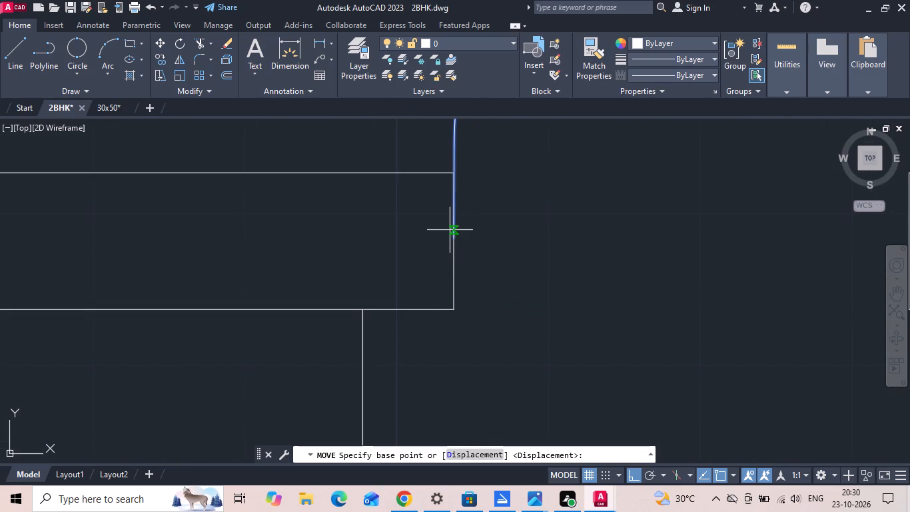
left_click(452, 235)
left_click(452, 312)
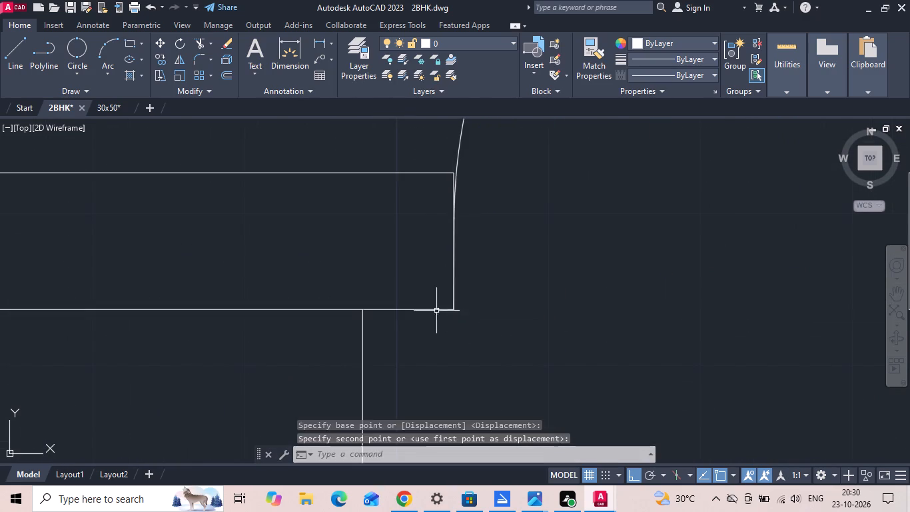
Measure the pasted door's width with a linear dimension without placing it.
scroll(428, 307, "down", 8)
scroll(340, 302, "up", 1)
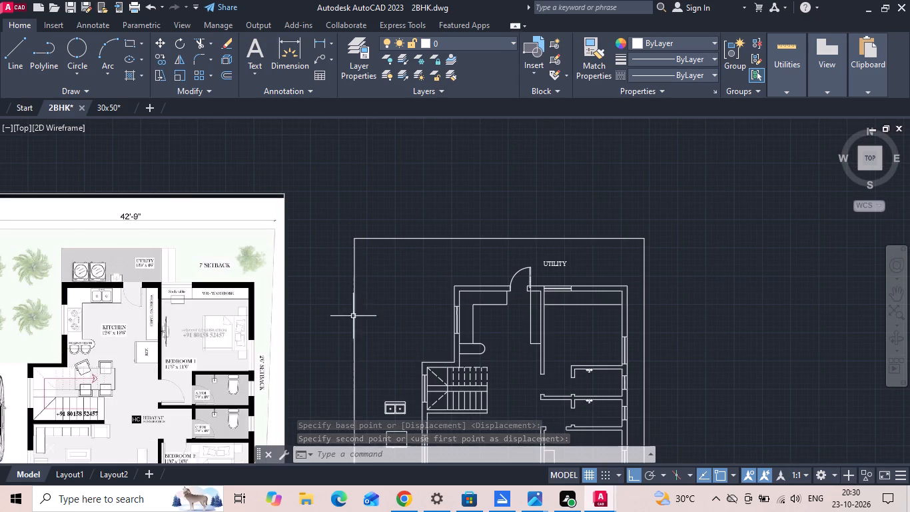
scroll(513, 311, "up", 2)
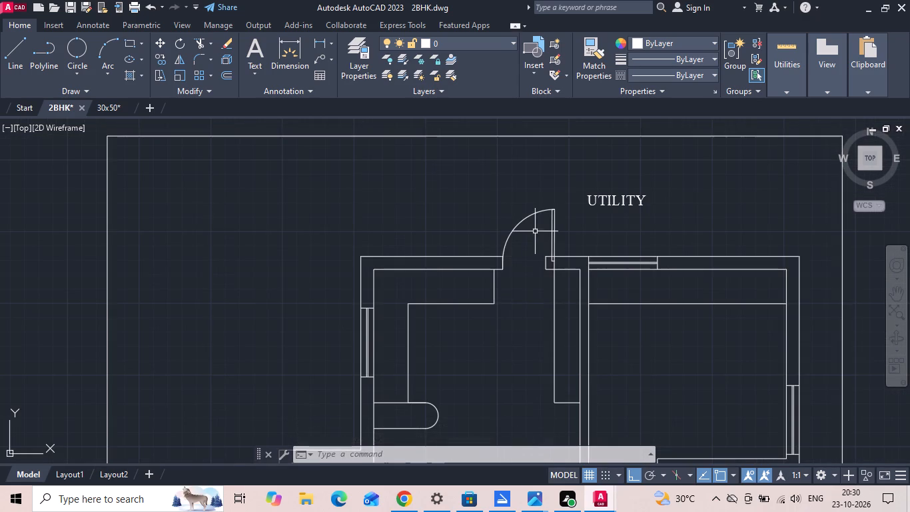
left_click(535, 231)
key("Escape")
scroll(558, 247, "up", 2)
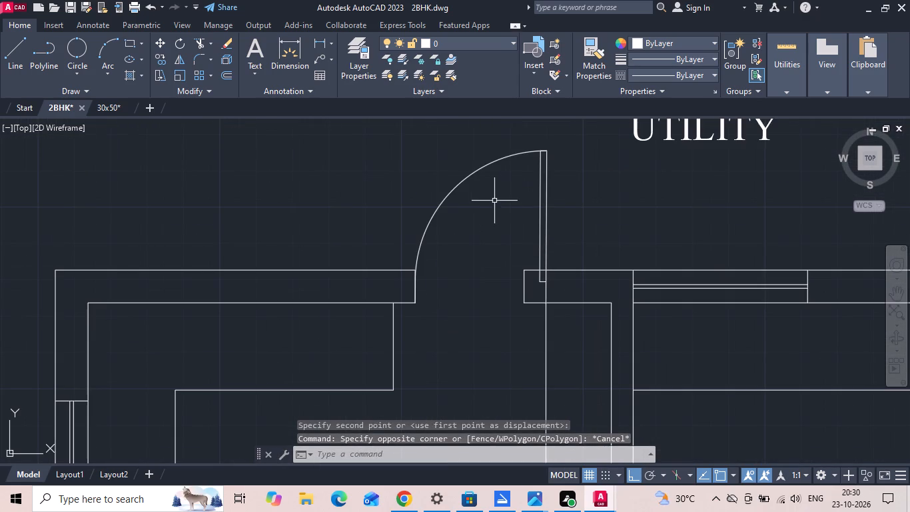
left_click(318, 38)
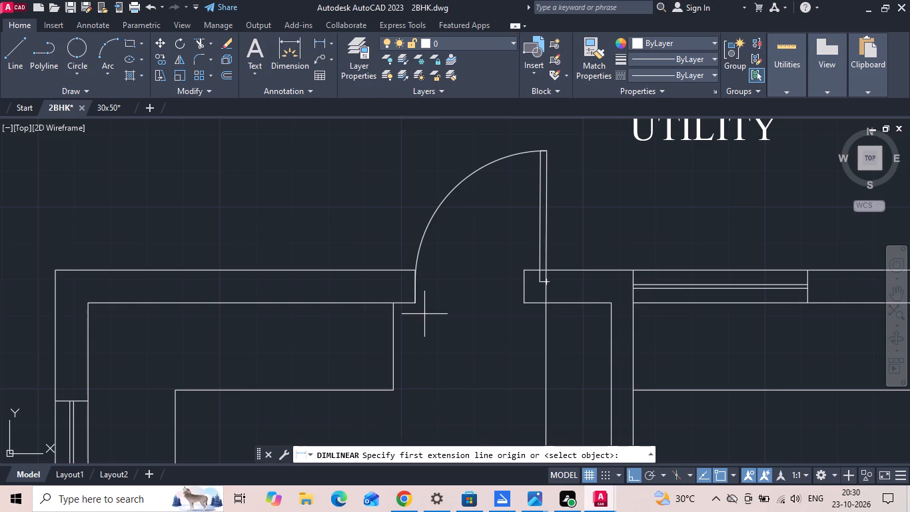
left_click(419, 303)
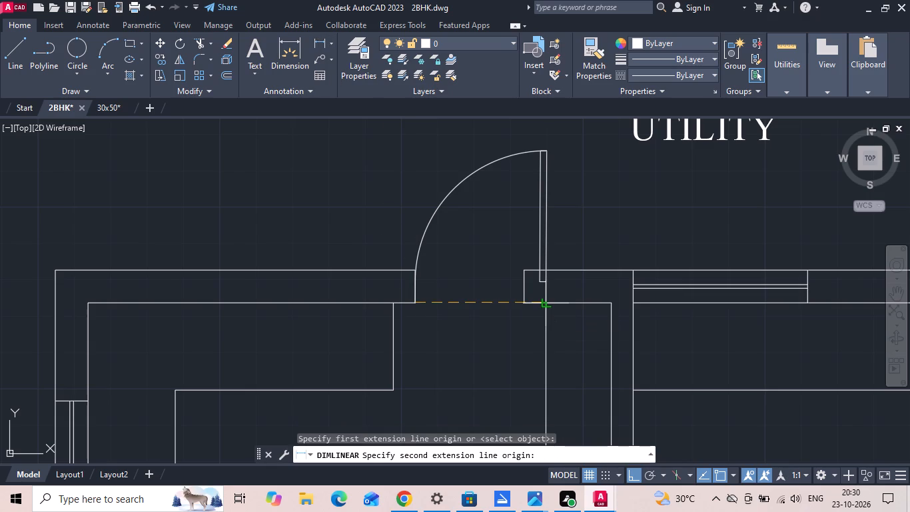
left_click(548, 300)
key("Escape")
left_click(451, 237)
scroll(451, 236, "down", 4)
key("Escape")
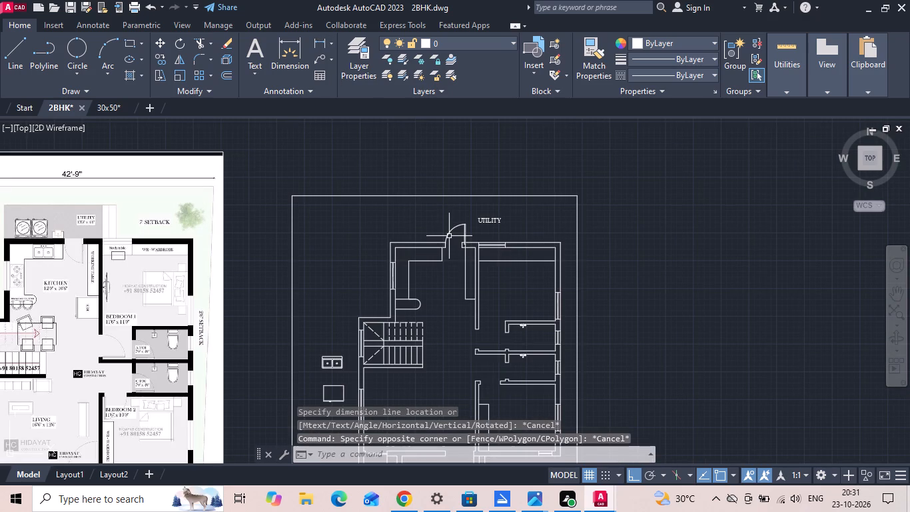
Stretch the utility door's latch side inward by about 6" to narrow the door.
scroll(449, 236, "up", 4)
left_click(445, 221)
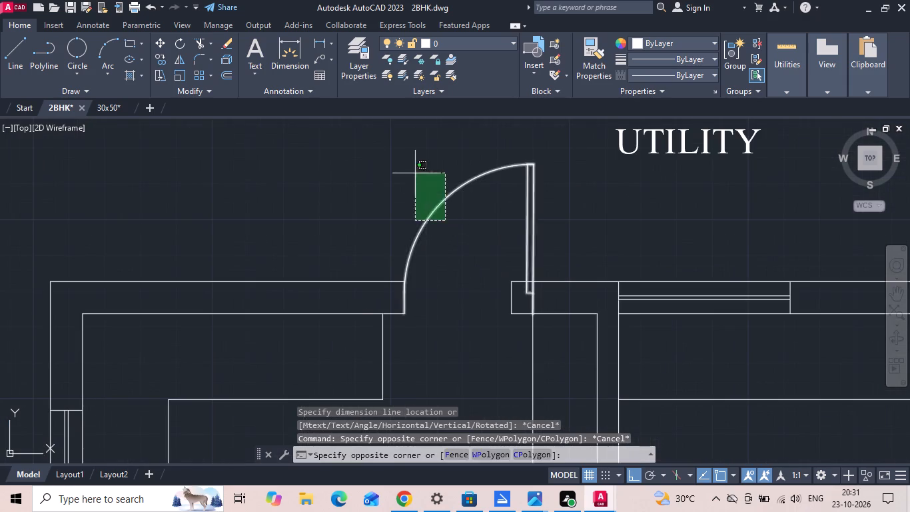
left_click(415, 173)
scroll(416, 295, "up", 1)
left_click(395, 289)
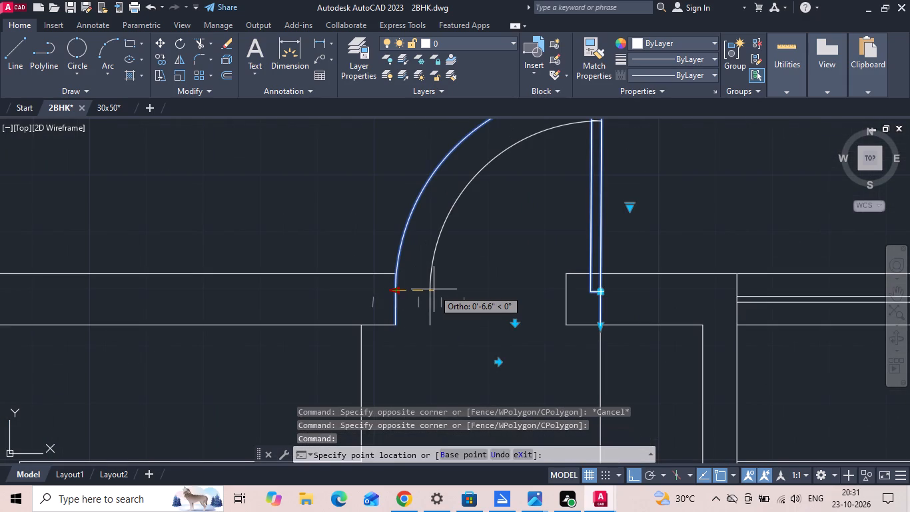
left_click(434, 289)
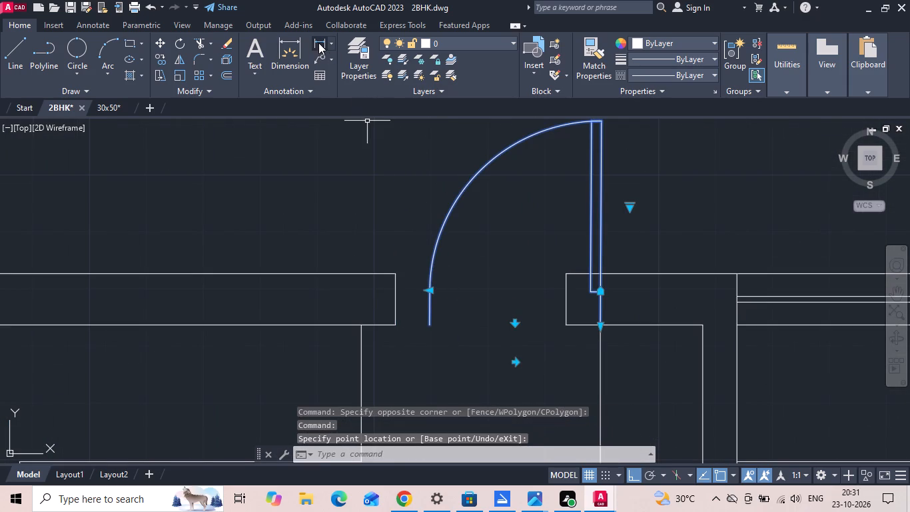
Measure the narrowed door's width with a linear dimension without placing it.
left_click(318, 43)
left_click(428, 327)
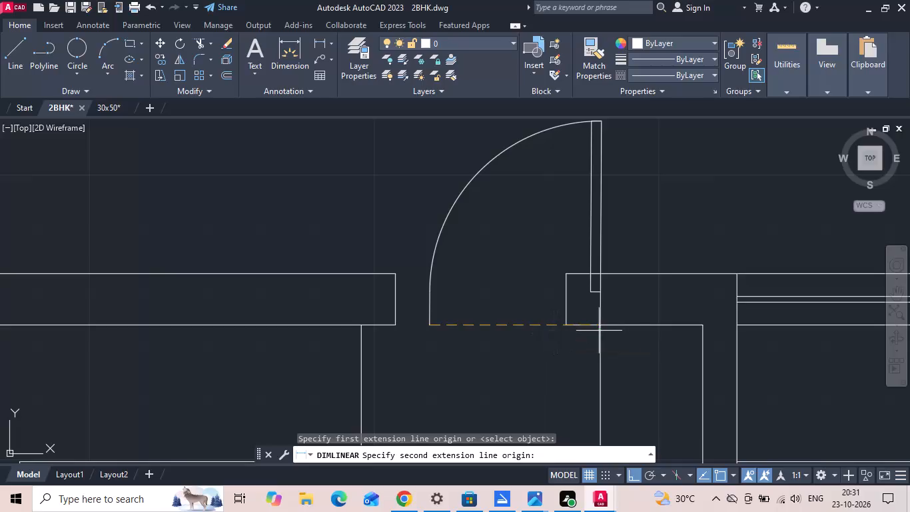
left_click(603, 326)
scroll(544, 306, "down", 1)
key("Escape")
Move the narrowed door so its latch end meets the inner wall corner on the kitchen counter side.
left_click_drag(518, 258, 516, 255)
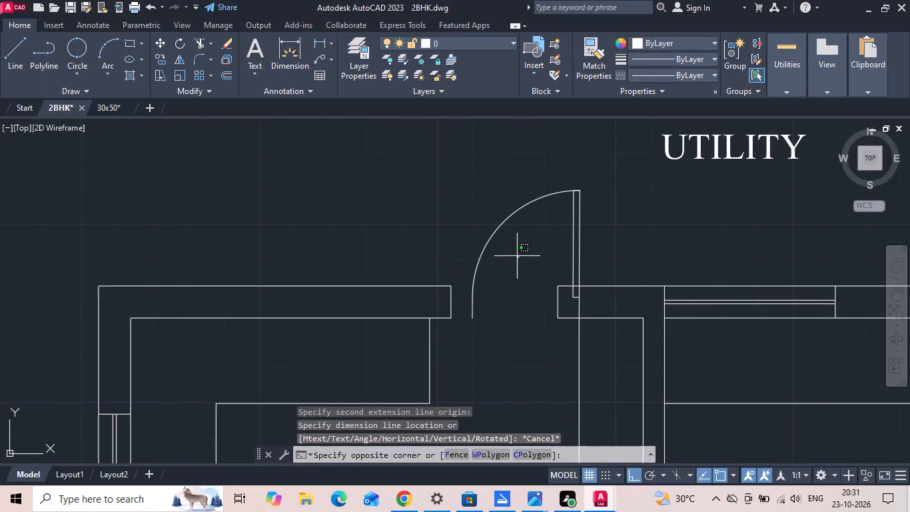
left_click_drag(516, 255, 507, 245)
left_click(461, 204)
right_click(460, 203)
left_click(468, 235)
scroll(453, 323, "up", 1)
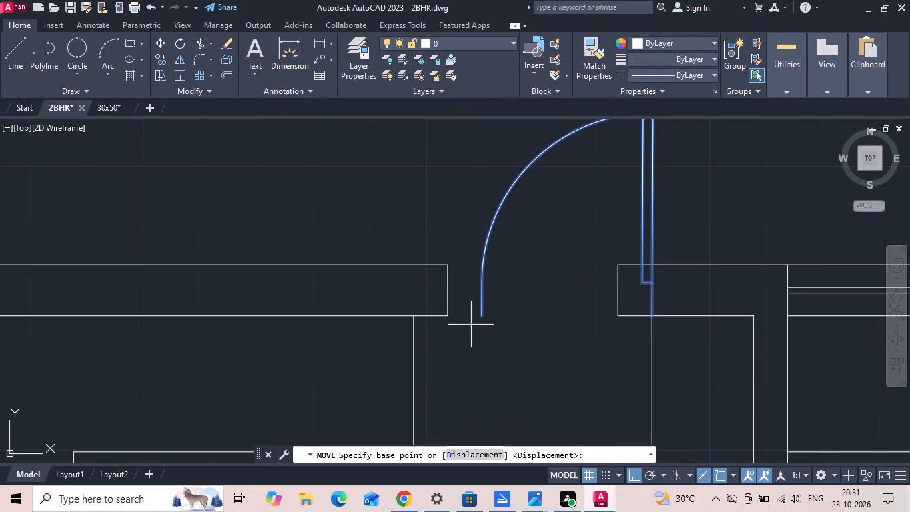
left_click(483, 316)
left_click(444, 313)
Mirror the door across the outer wall face line so it swings into the kitchen, erasing the source door.
left_click_drag(466, 231, 467, 224)
left_click(450, 181)
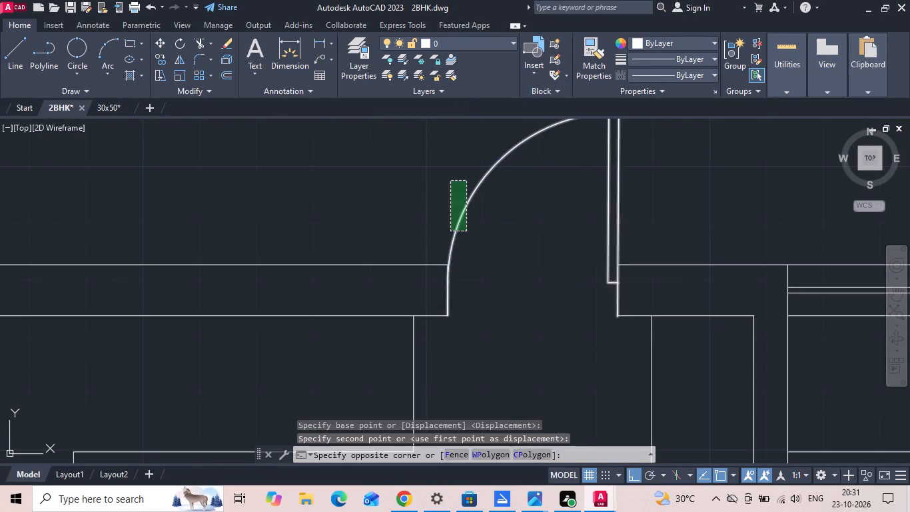
type("MI")
key("space")
left_click(446, 268)
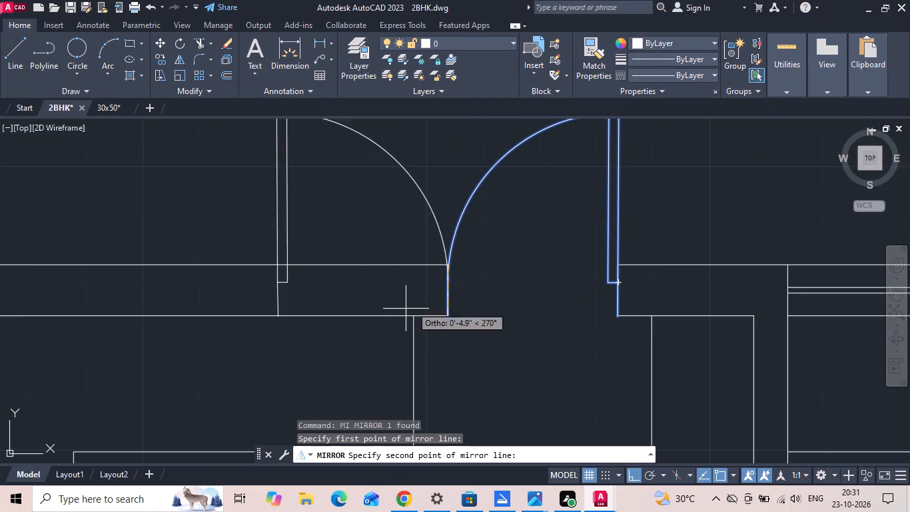
left_click(288, 366)
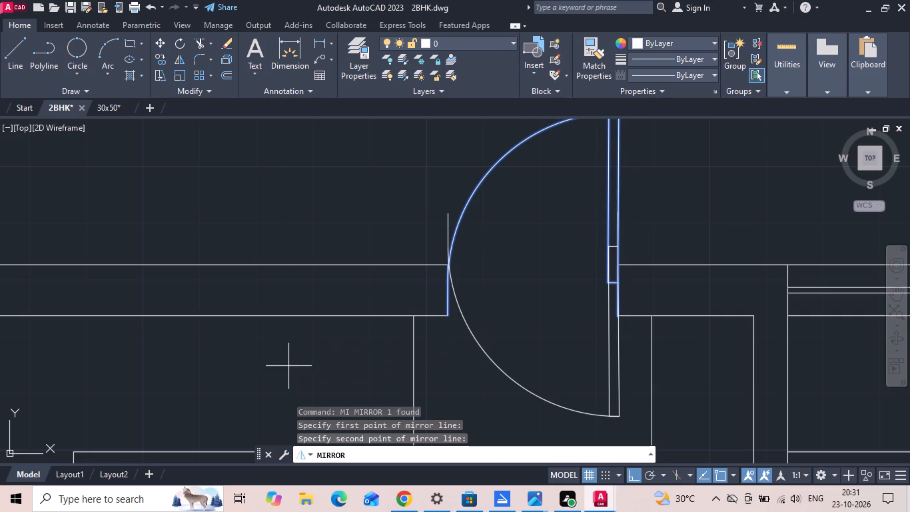
type("Y")
key("space")
Move the mirrored door so its latch-side end meets the outer wall corner of the doorway.
left_click_drag(464, 234, 453, 230)
left_click(419, 221)
right_click(419, 221)
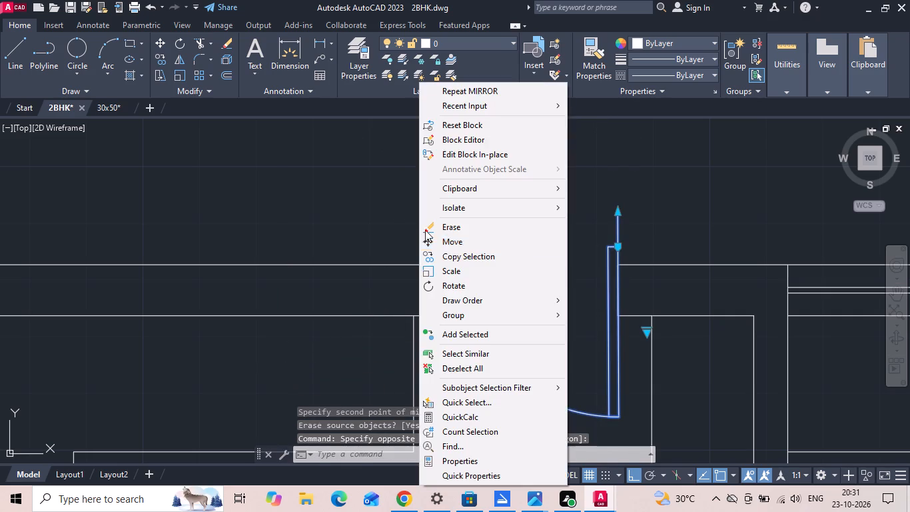
left_click(444, 246)
left_click(452, 213)
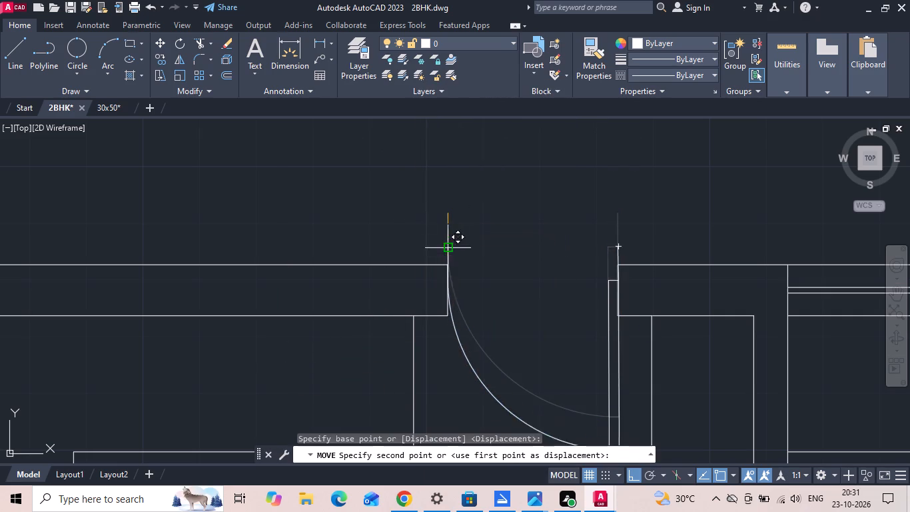
left_click(450, 264)
Move the mirrored door slightly so its hinge-side end meets the doorway's opposite outer wall corner.
scroll(483, 257, "down", 2)
scroll(488, 273, "up", 3)
left_click_drag(498, 333, 438, 407)
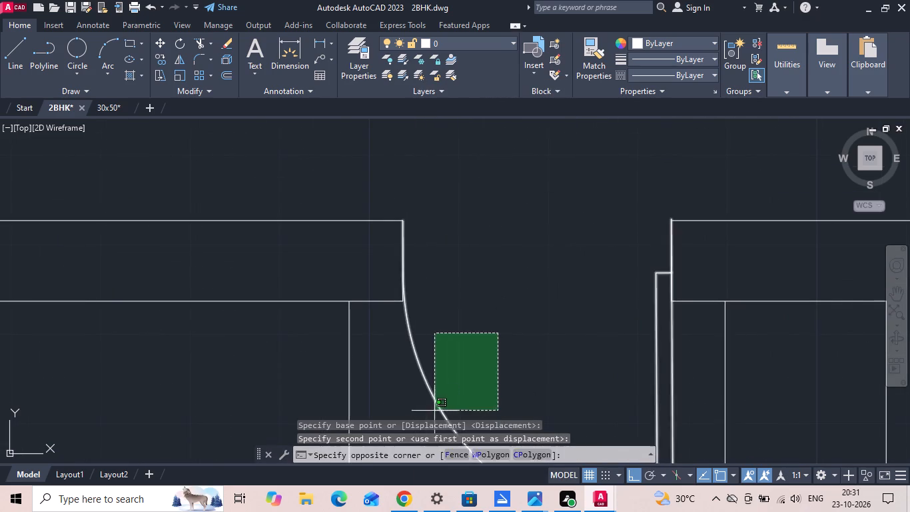
left_click(434, 412)
right_click(511, 241)
left_click(539, 245)
scroll(709, 221, "up", 1)
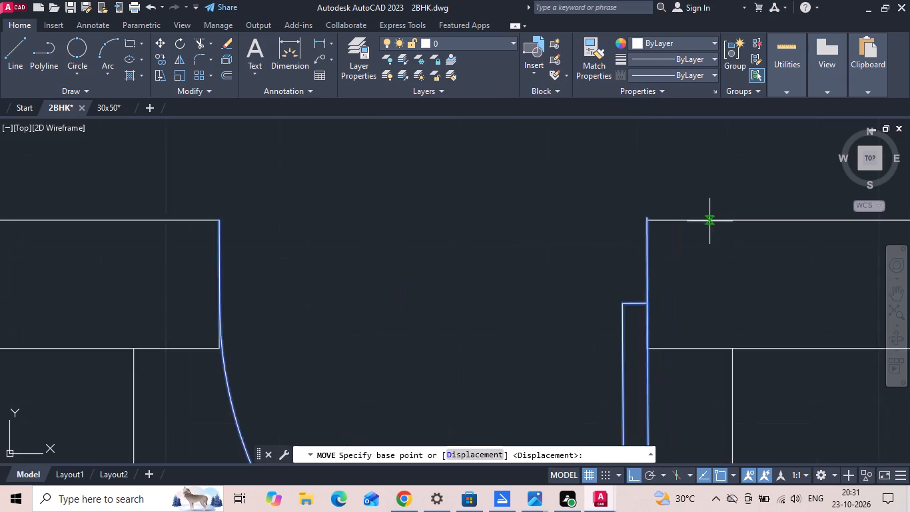
scroll(709, 221, "up", 1)
scroll(588, 218, "up", 2)
left_click(633, 213)
left_click(633, 222)
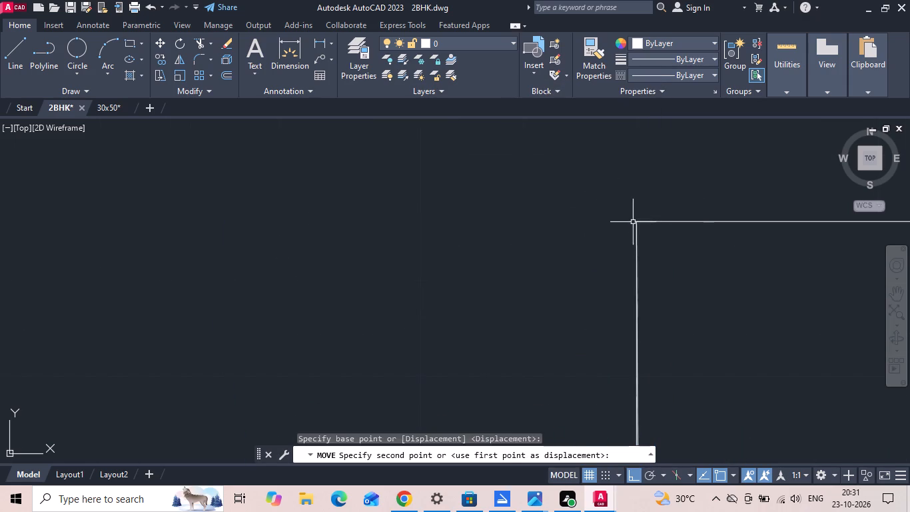
Extend the end line of Bedroom 1's window to the wardrobe front line, dividing the study table from the wardrobe.
scroll(496, 263, "down", 10)
middle_click_drag(463, 289, 519, 262)
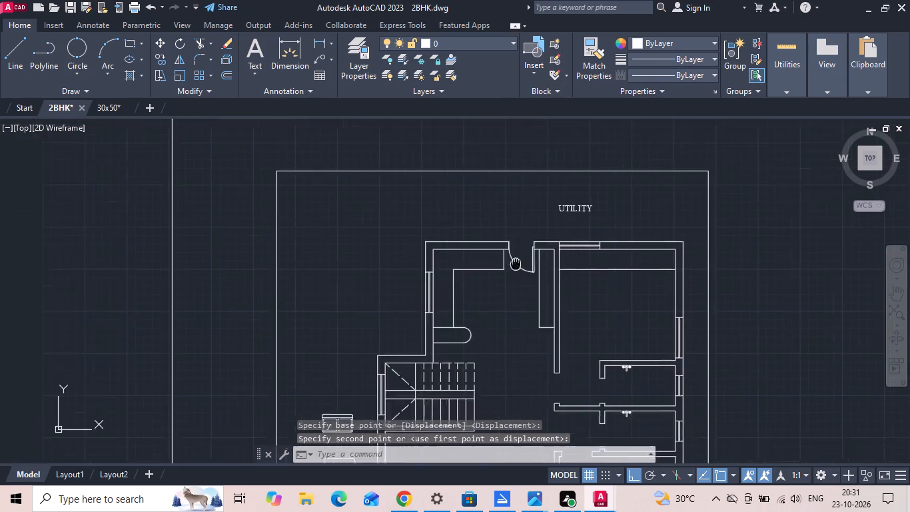
middle_click_drag(519, 262, 576, 243)
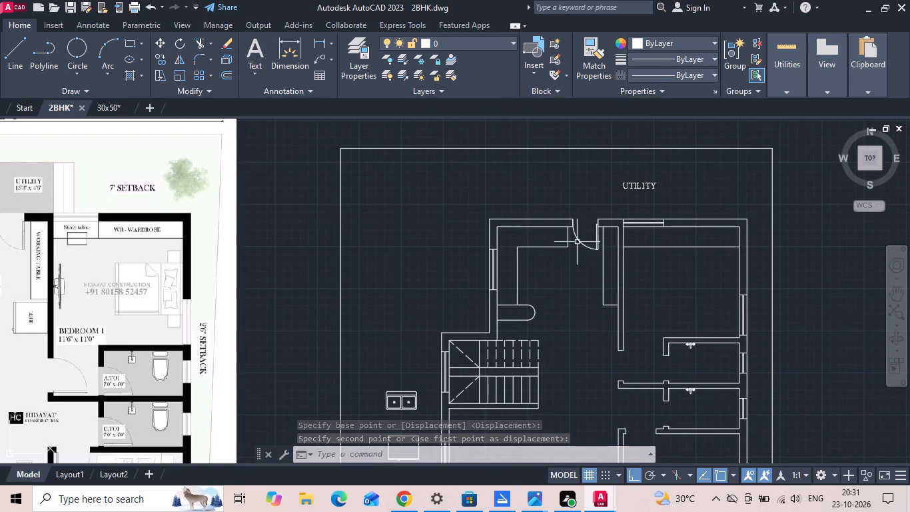
scroll(707, 247, "up", 1)
type("EX")
key("space")
scroll(662, 221, "up", 1)
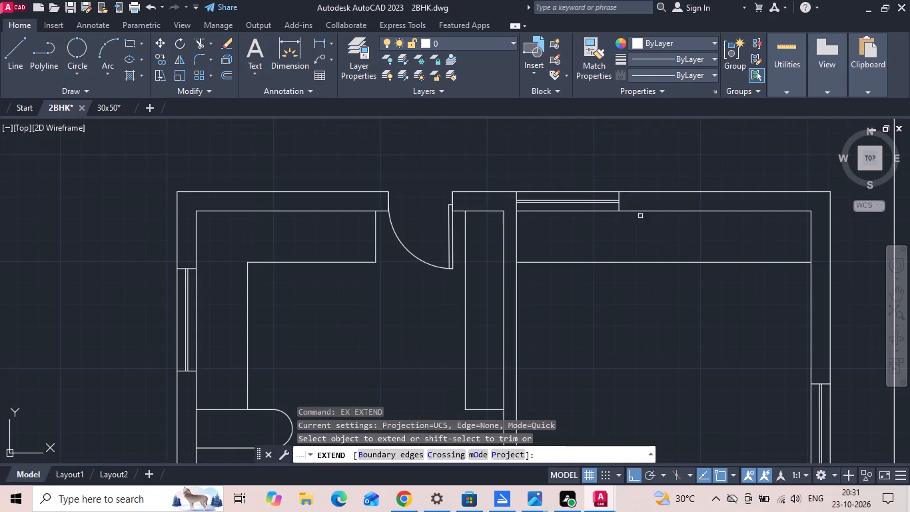
left_click(619, 209)
scroll(615, 249, "down", 2)
middle_click_drag(608, 326, 610, 285)
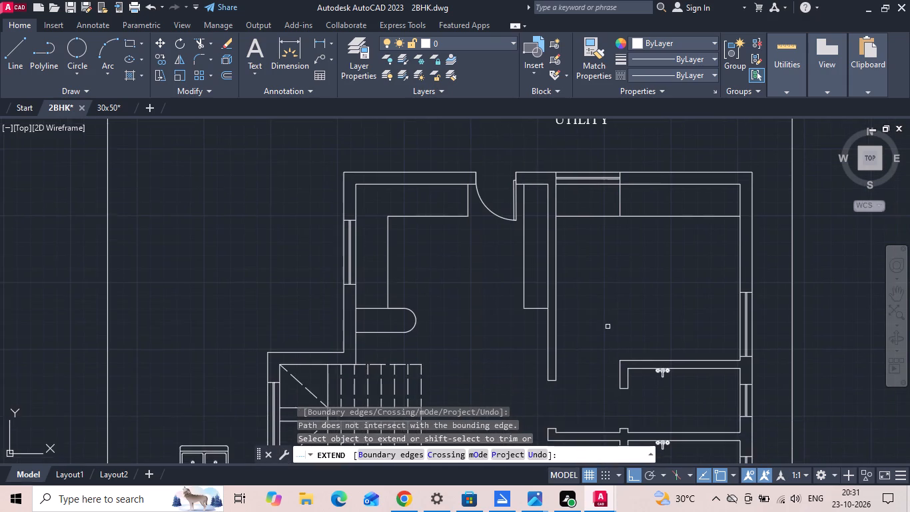
scroll(614, 268, "down", 2)
middle_click_drag(613, 268, 615, 213)
key("Escape")
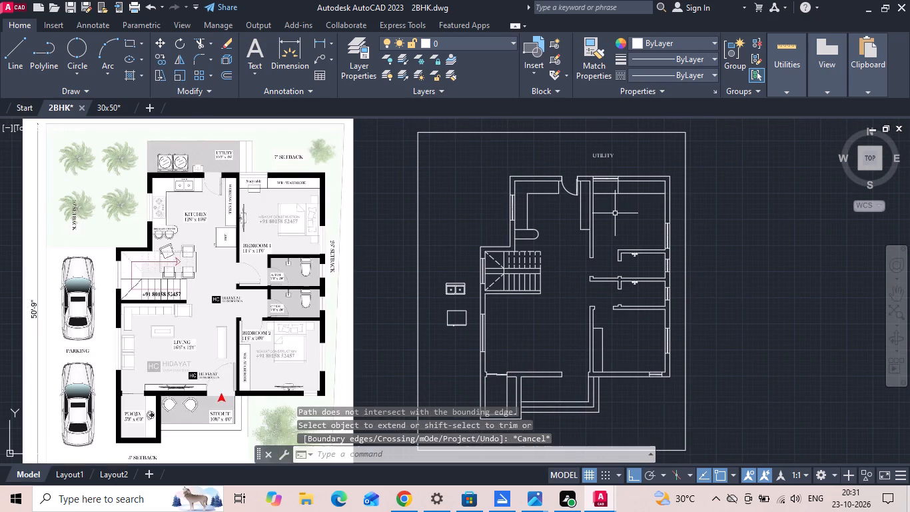
Save the 2BHK drawing.
key("ctrl+s")
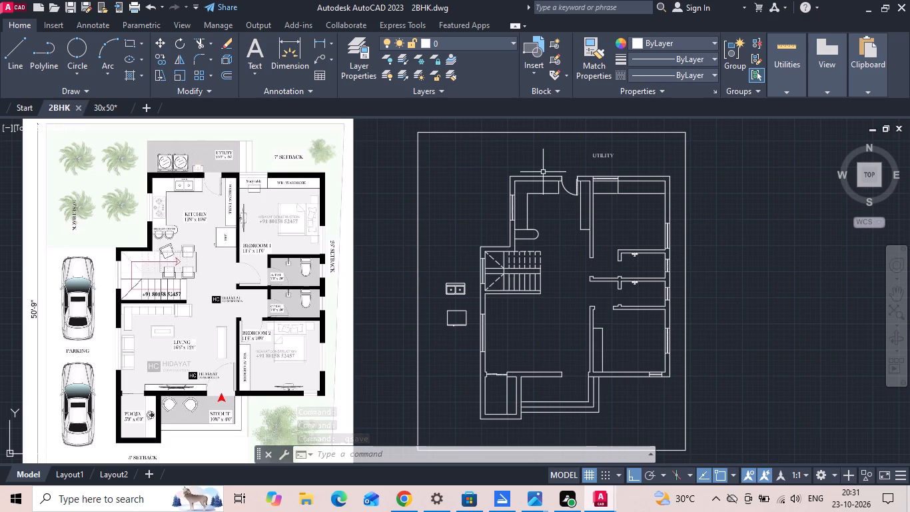
Copy the pair of washing machines from the 30x50 drawing's utility into 2BHK, placing them at the kitchen's outer wall corner.
left_click(102, 106)
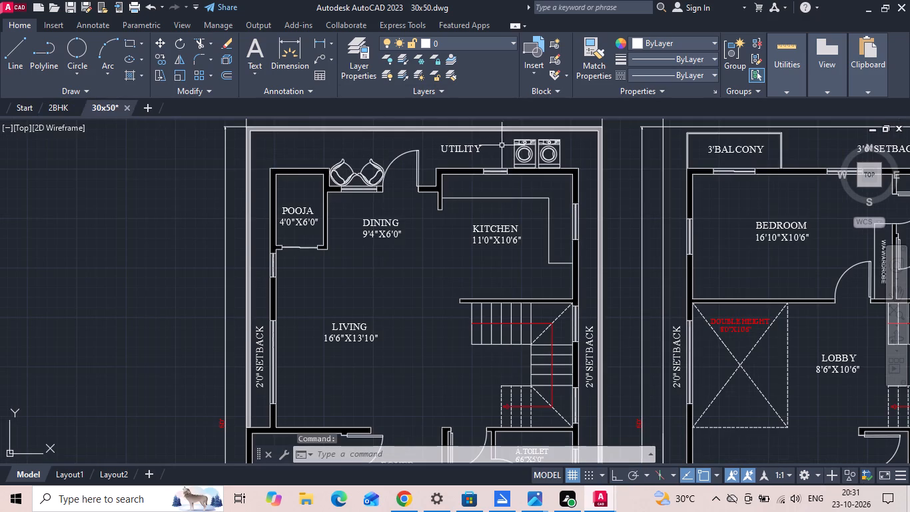
left_click(527, 145)
key("ctrl+c")
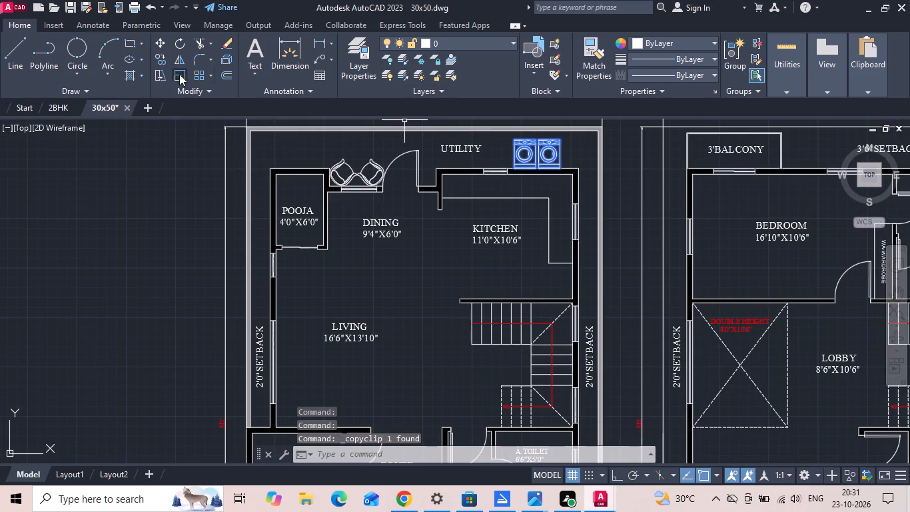
left_click(53, 105)
key("ctrl+v")
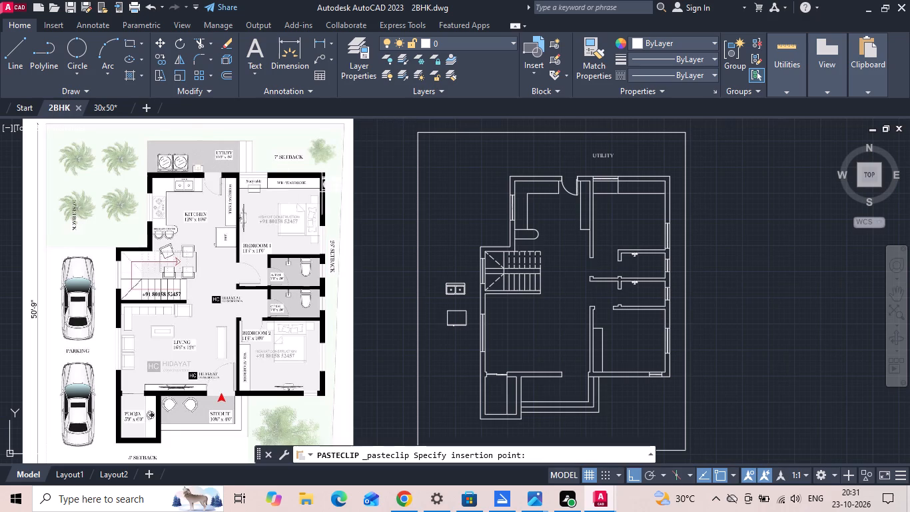
scroll(548, 175, "up", 1)
scroll(536, 179, "down", 1)
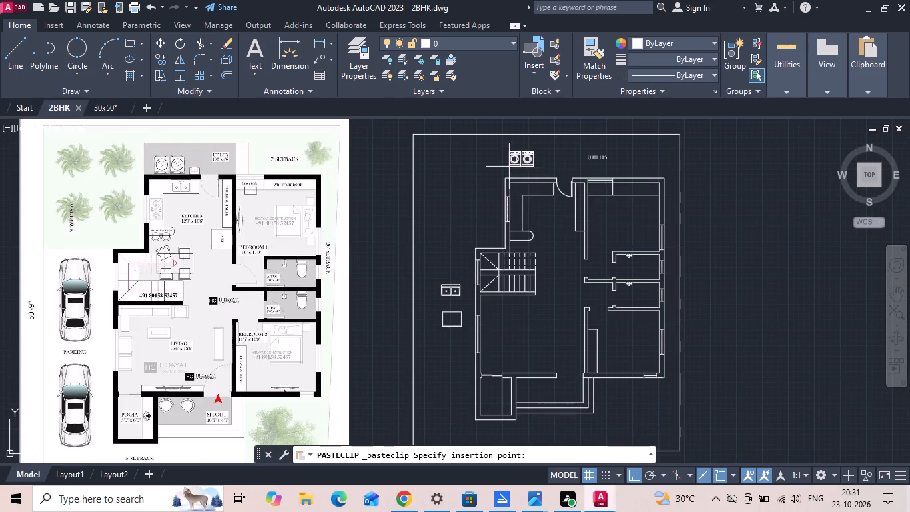
scroll(509, 167, "up", 3)
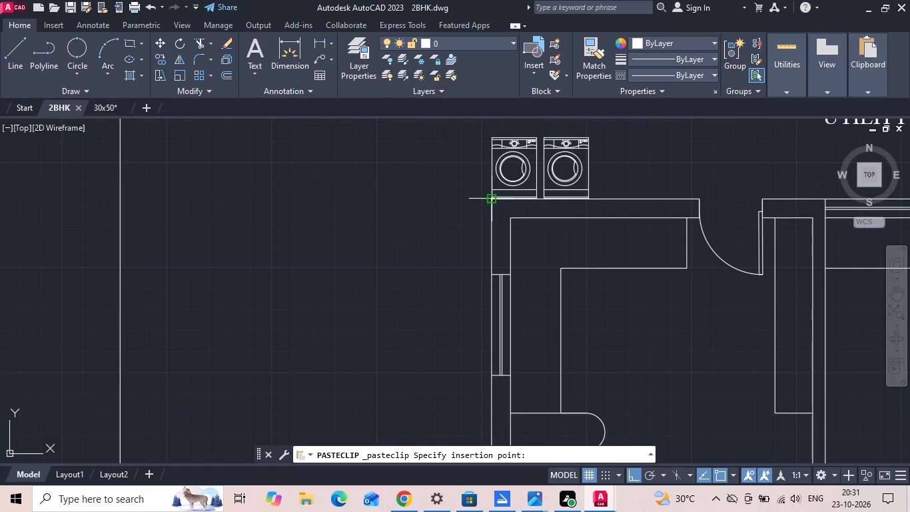
left_click(492, 198)
Move the washing machines a short distance along the kitchen's outer wall, away from the corner and towards the door.
left_click_drag(604, 168, 594, 168)
left_click(509, 164)
right_click(508, 164)
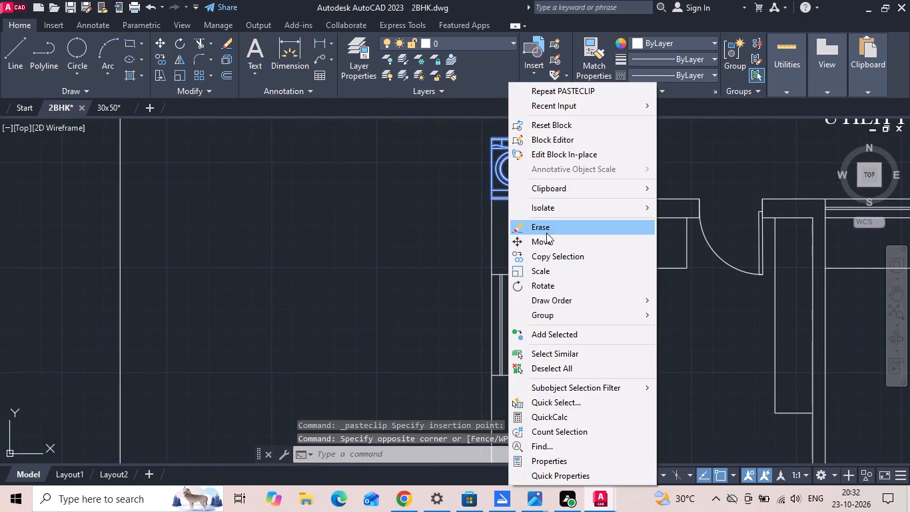
left_click(546, 237)
left_click(691, 355)
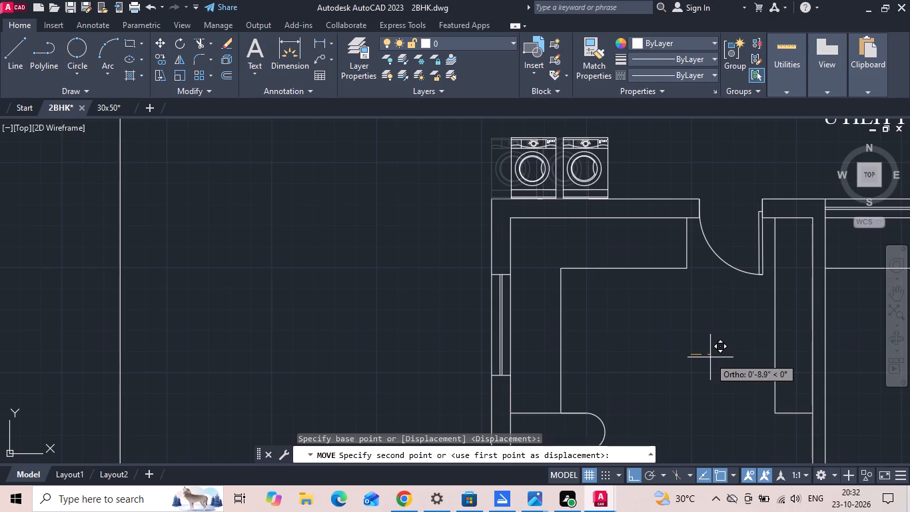
left_click(725, 357)
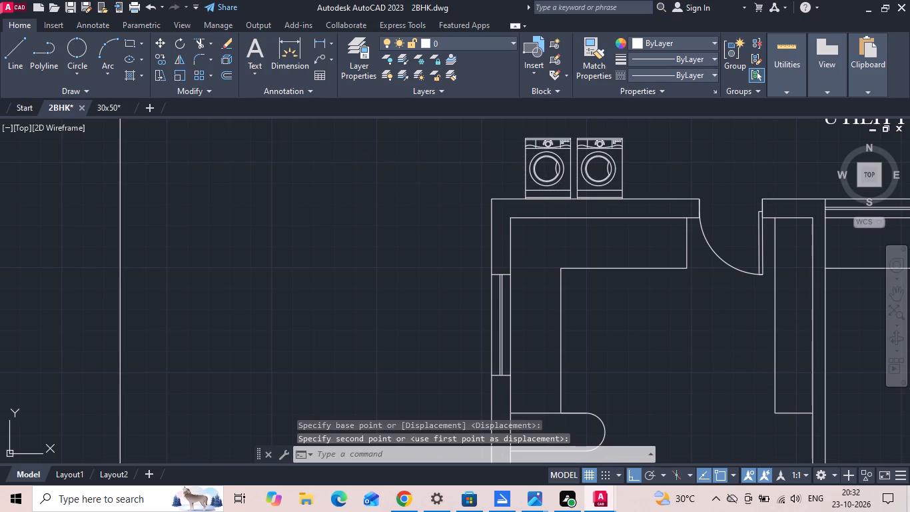
Copy the small washbasin beside the 30x50 drawing's dining area into 2BHK, placing it in the utility near the kitchen door.
left_click(99, 108)
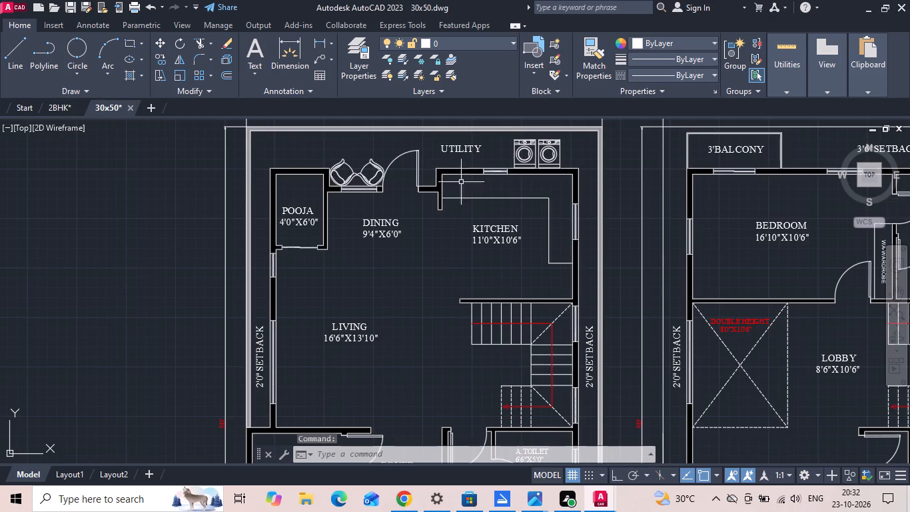
scroll(374, 205, "down", 1)
middle_click_drag(390, 267, 383, 224)
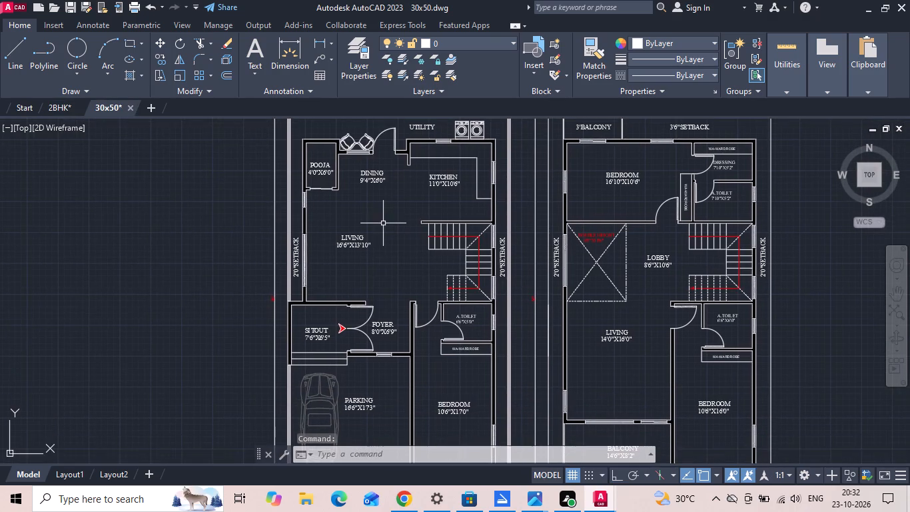
scroll(386, 237, "down", 3)
scroll(414, 172, "up", 3)
scroll(368, 146, "up", 2)
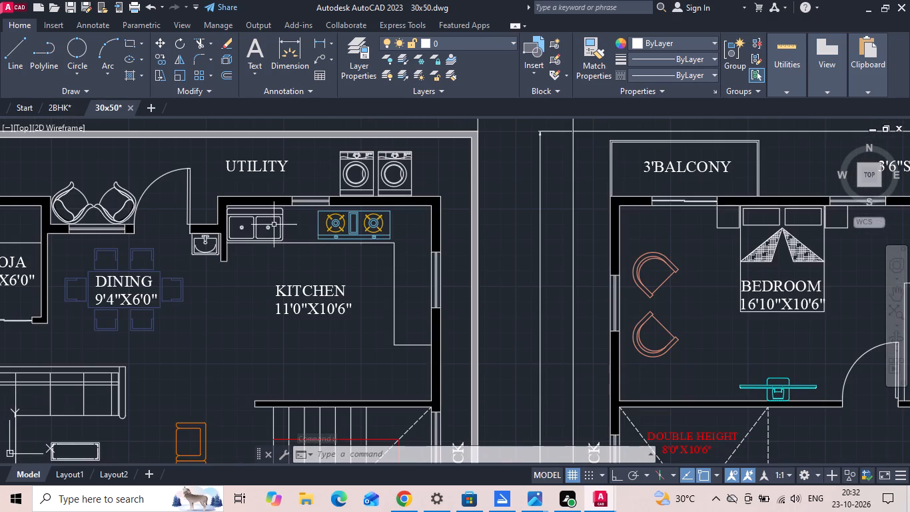
left_click(202, 252)
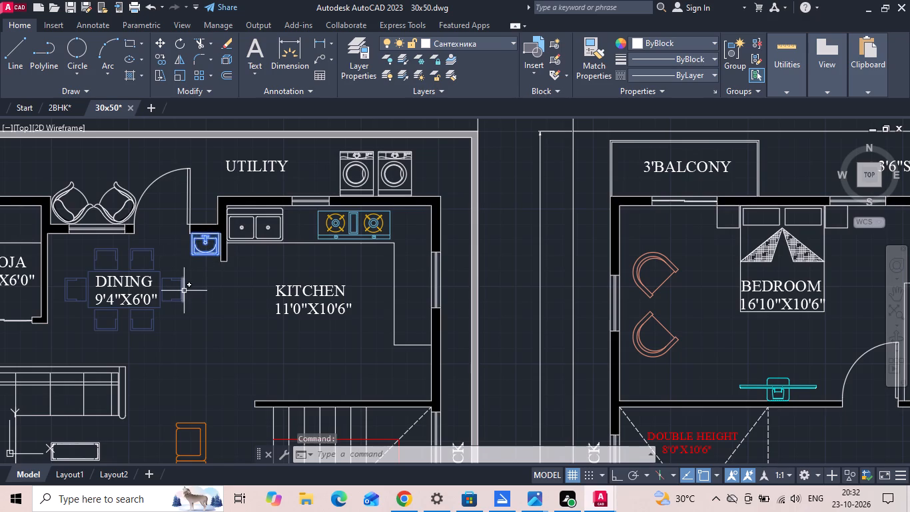
key("ctrl+c")
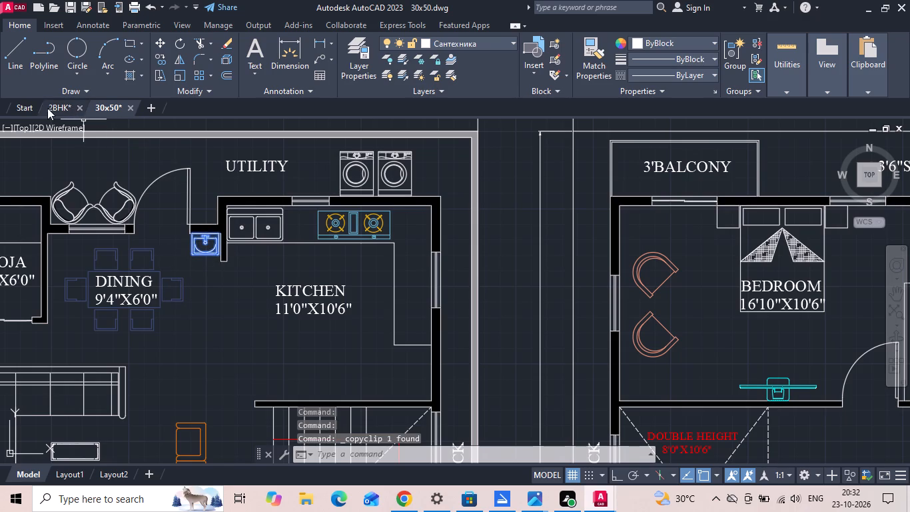
left_click(55, 105)
key("ctrl+v")
scroll(414, 295, "down", 2)
scroll(548, 263, "up", 2)
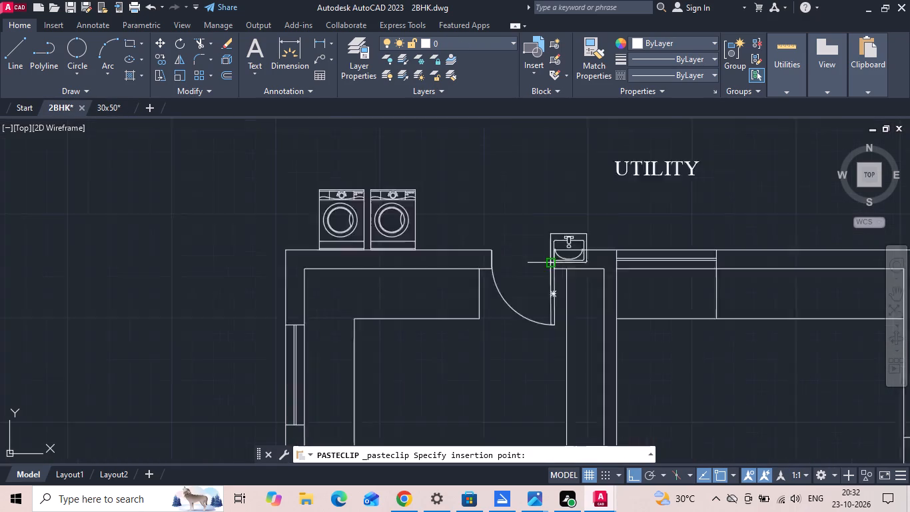
scroll(548, 261, "up", 1)
scroll(409, 239, "up", 2)
left_click(380, 231)
Rotate the pasted washbasin 180° so its tap side faces the kitchen's outer wall.
left_click_drag(556, 172, 513, 179)
left_click(458, 182)
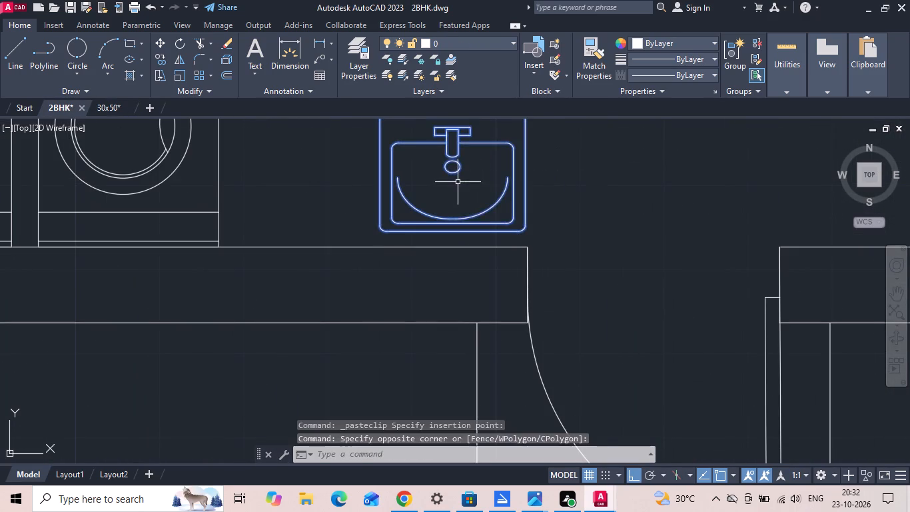
right_click(456, 181)
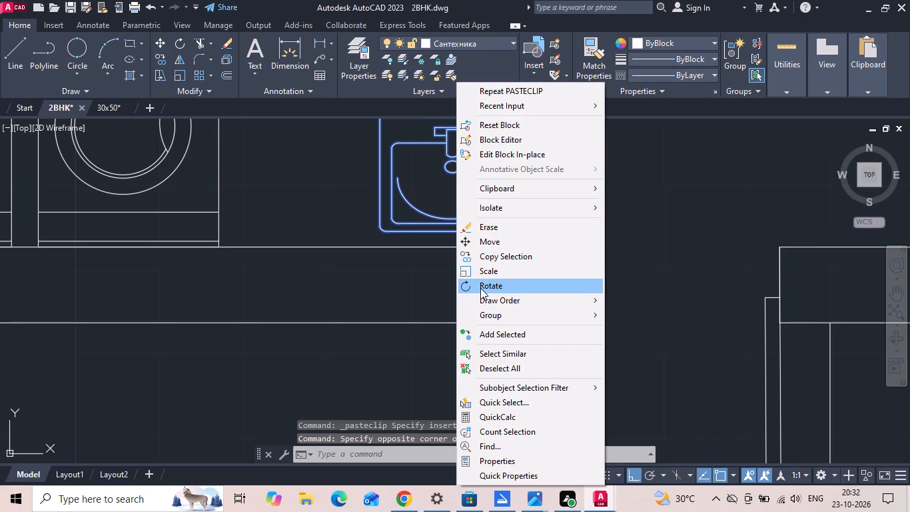
left_click(480, 289)
middle_click_drag(470, 269, 427, 363)
left_click(456, 281)
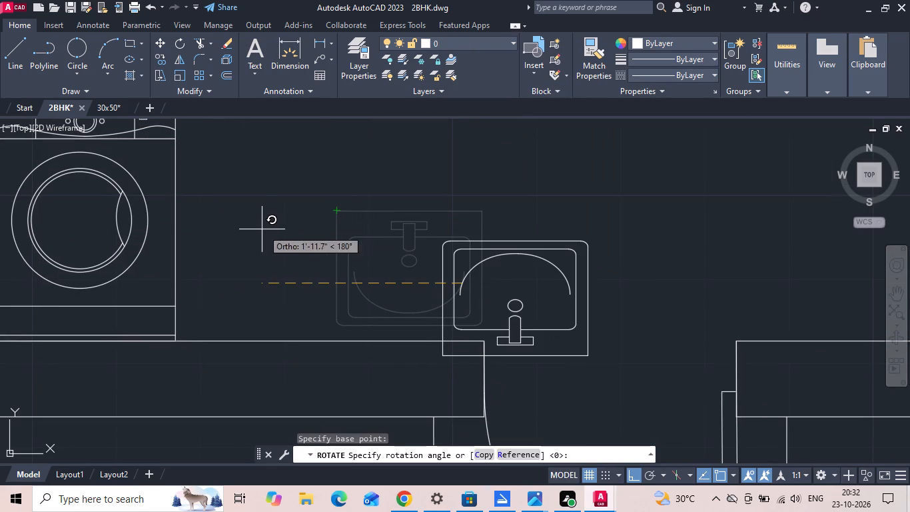
left_click(260, 230)
Move the rotated washbasin so its tap-side corner meets the outer wall corner of the kitchen doorway.
left_click_drag(481, 237, 454, 261)
left_click(428, 273)
right_click(425, 273)
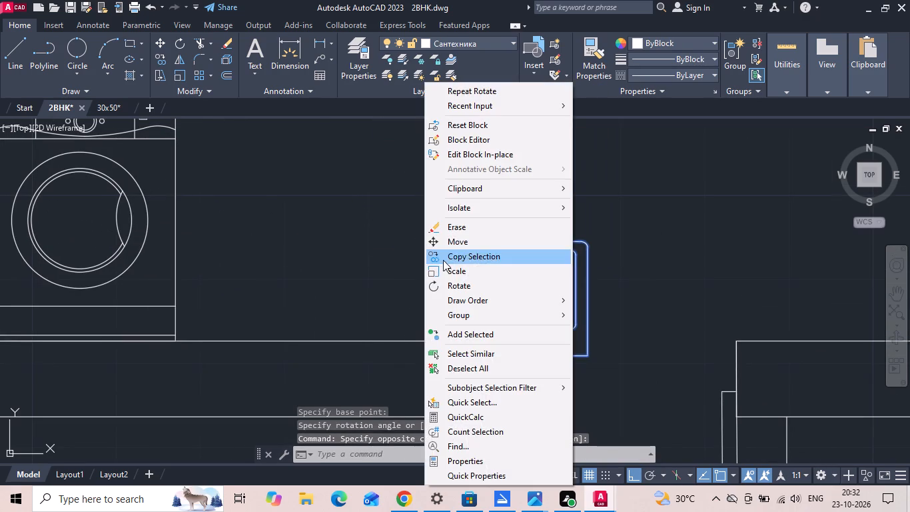
left_click(452, 246)
left_click(592, 356)
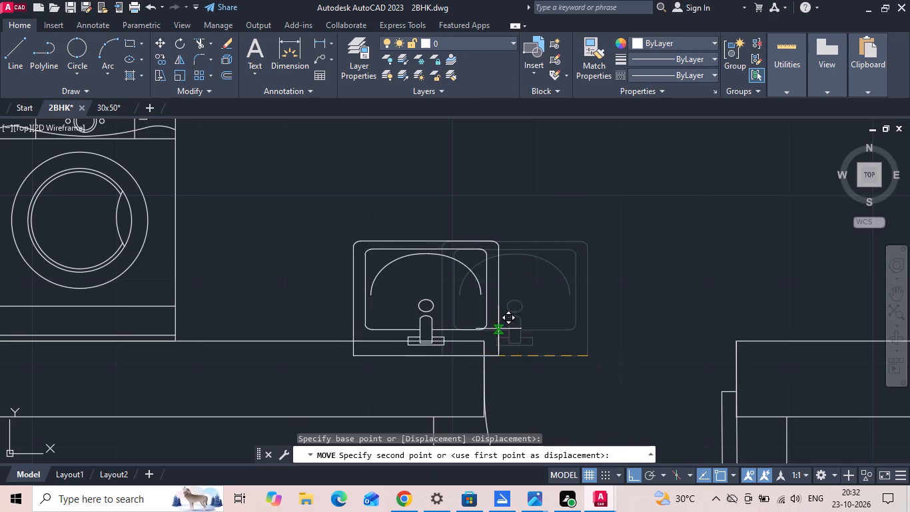
left_click(482, 337)
Scale the washbasin down by roughly a quarter about its corner at the kitchen doorway.
left_click_drag(442, 278, 421, 256)
left_click(389, 220)
right_click(385, 219)
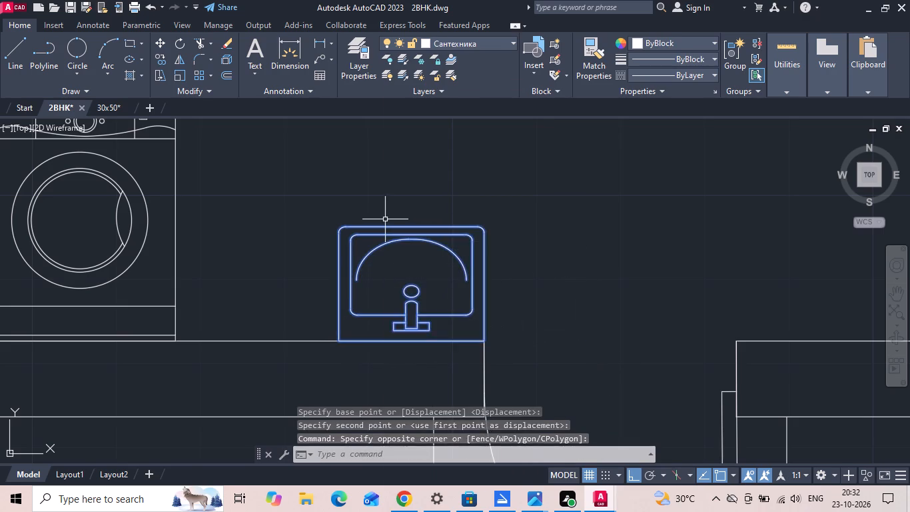
left_click(423, 267)
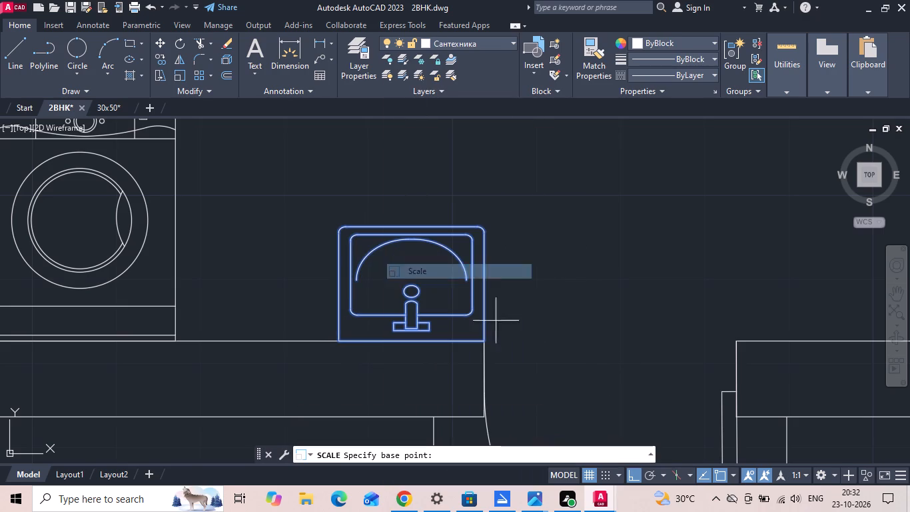
left_click(484, 339)
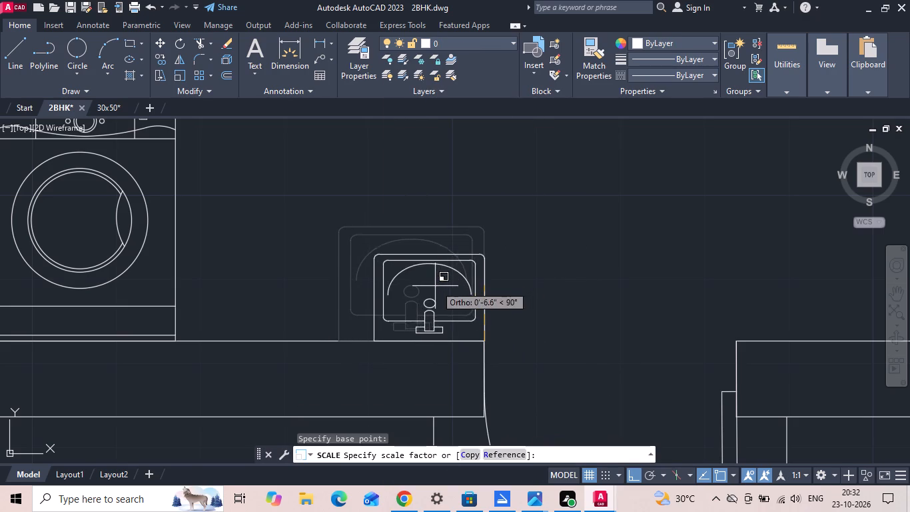
left_click(432, 289)
Move the washbasin about 5.5" along the outer wall, away from the doorway and towards the washing machines.
scroll(579, 267, "down", 5)
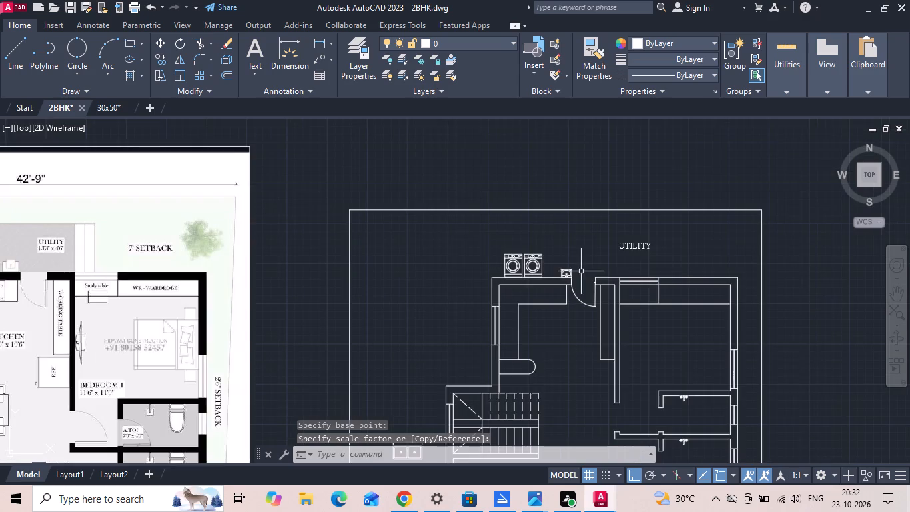
scroll(568, 268, "up", 4)
left_click_drag(556, 254, 539, 266)
left_click(531, 271)
left_click_drag(530, 267, 523, 285)
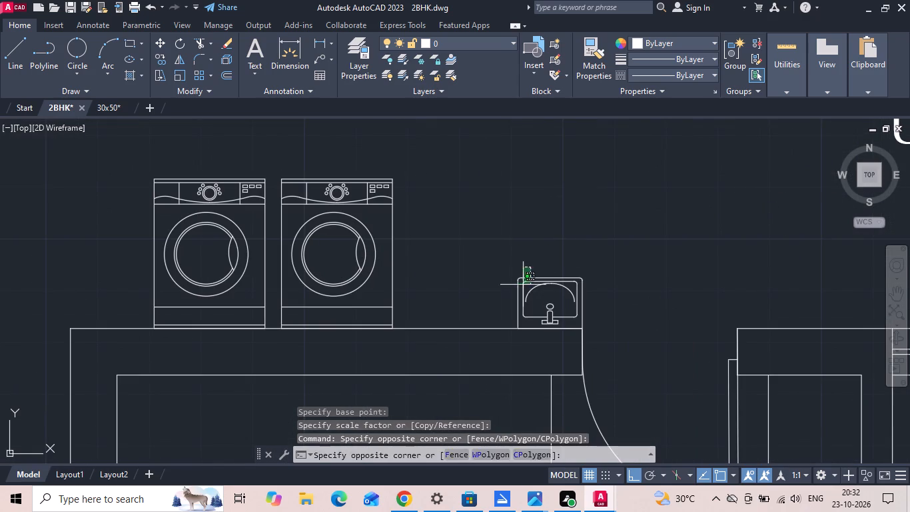
left_click_drag(523, 285, 516, 294)
left_click(516, 294)
right_click(513, 288)
left_click(542, 237)
left_click(689, 249)
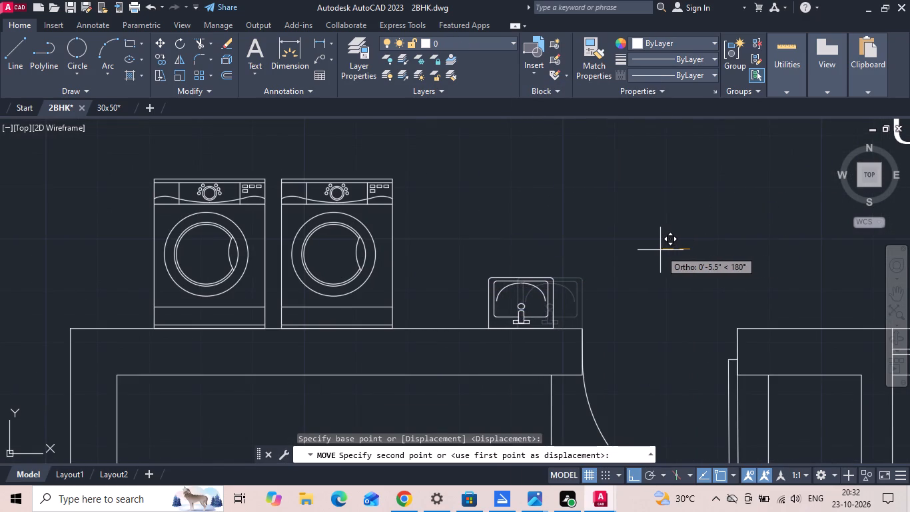
left_click(660, 250)
Copy the gas stove, double-bowl sink, POOJA label and two orange armchairs from the 30x50 drawing.
scroll(530, 225, "down", 4)
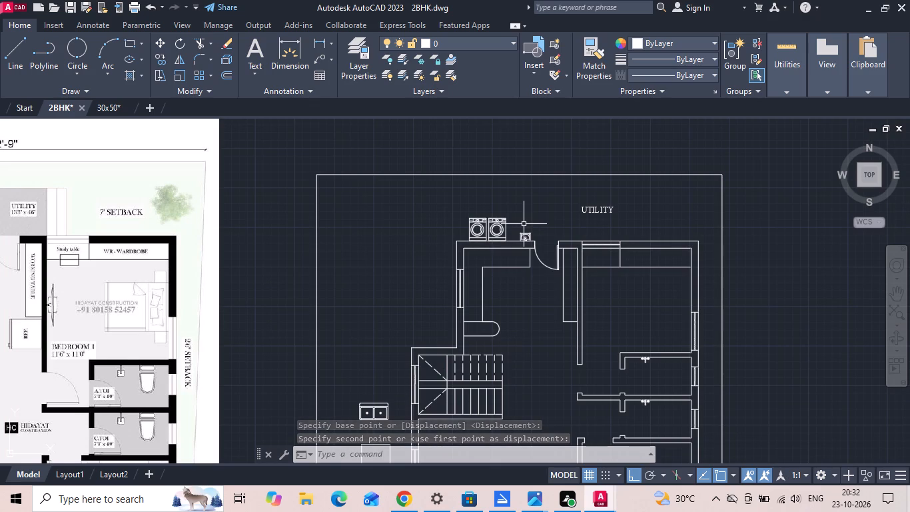
scroll(524, 224, "down", 1)
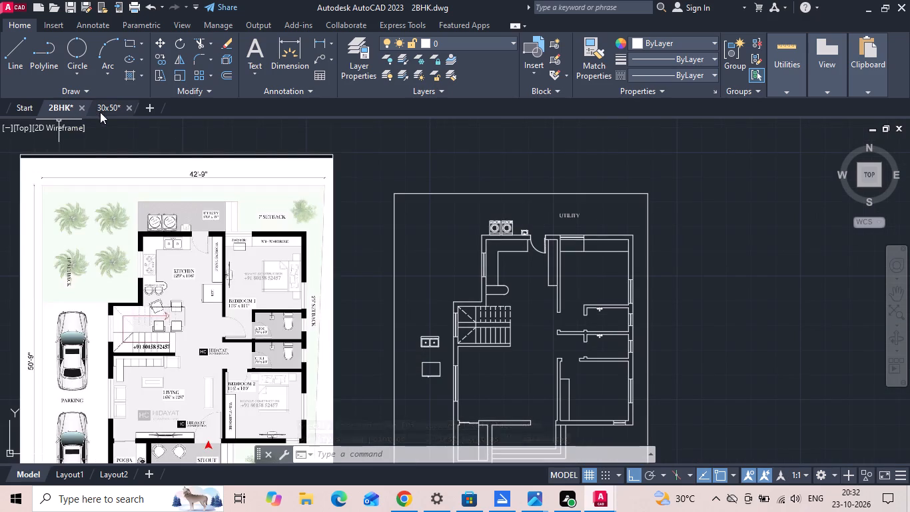
left_click(105, 109)
left_click(336, 222)
left_click(280, 221)
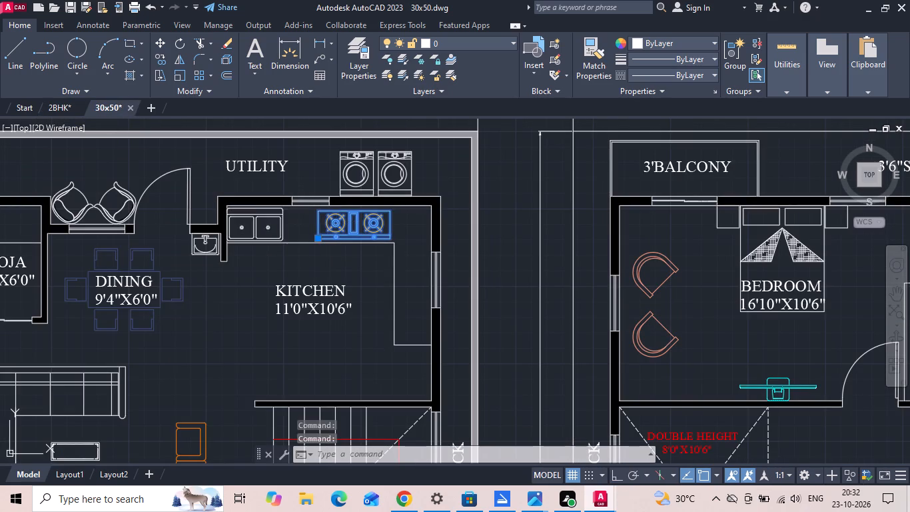
middle_click_drag(251, 257, 415, 215)
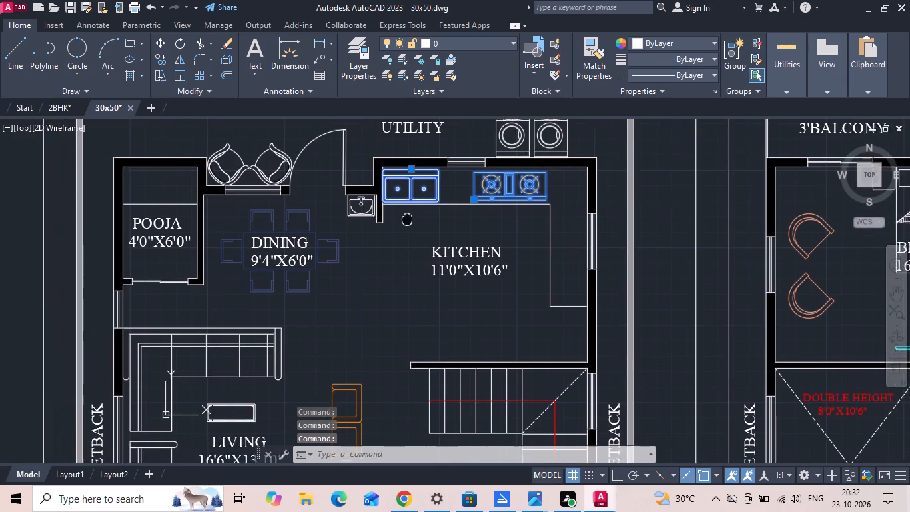
middle_click_drag(415, 215, 418, 215)
left_click(163, 236)
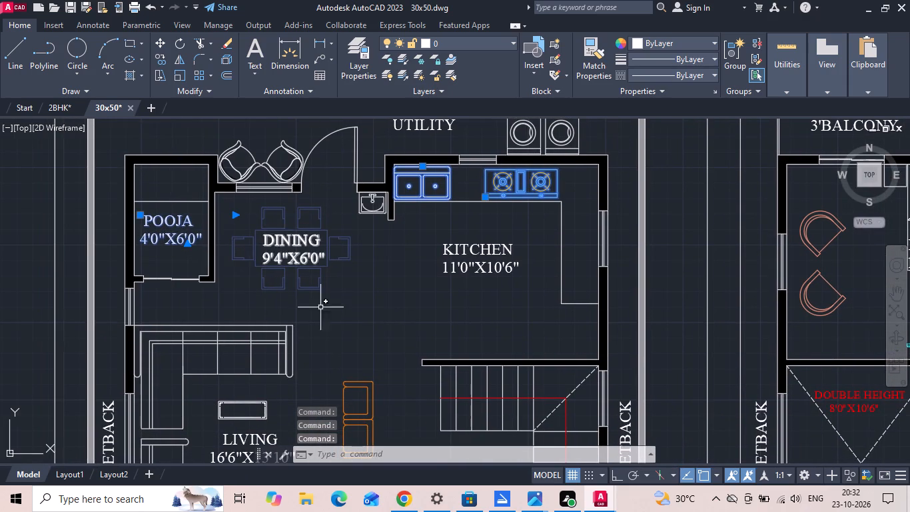
middle_click_drag(326, 327, 356, 211)
left_click_drag(394, 271, 392, 287)
left_click(391, 340)
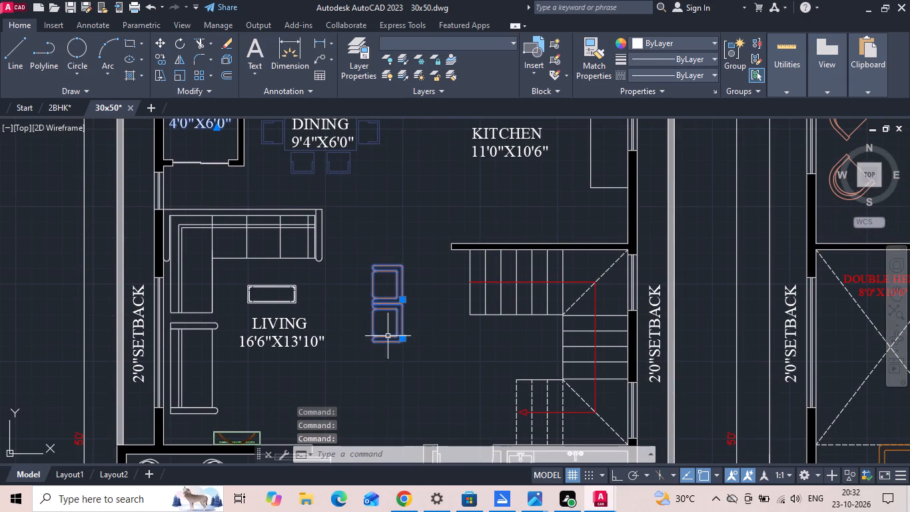
key("ctrl+c")
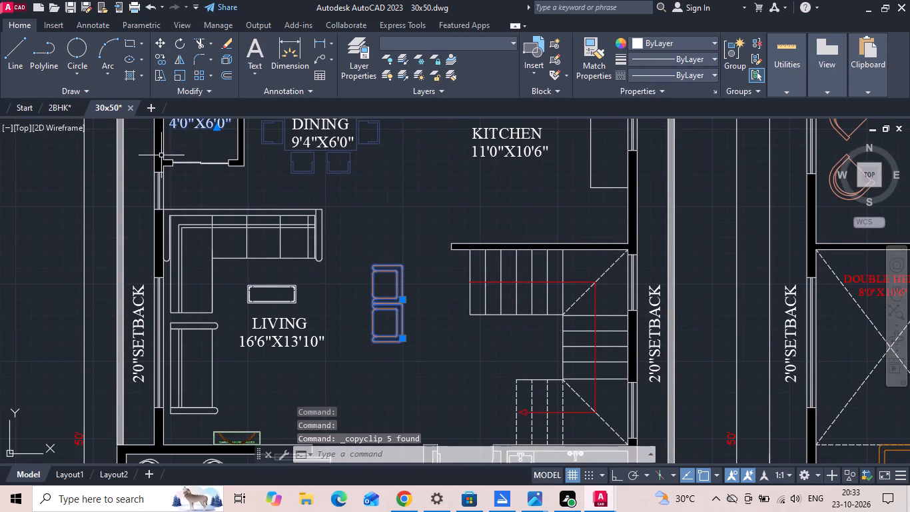
Paste the copied fixtures, label and chairs over the house plan in the 2BHK drawing.
left_click(50, 105)
key("ctrl+v")
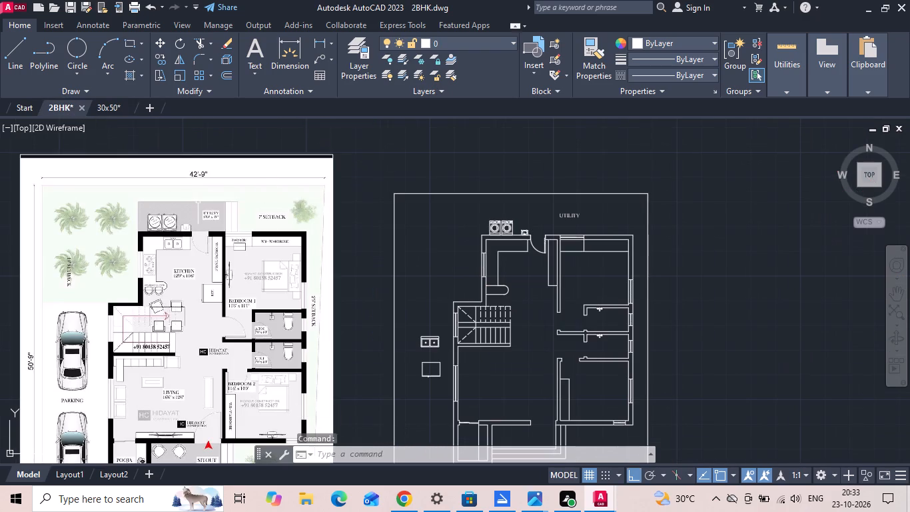
left_click(461, 375)
Move the POOJA label from above the staircase into the pooja room beside the sitout.
left_click(464, 300)
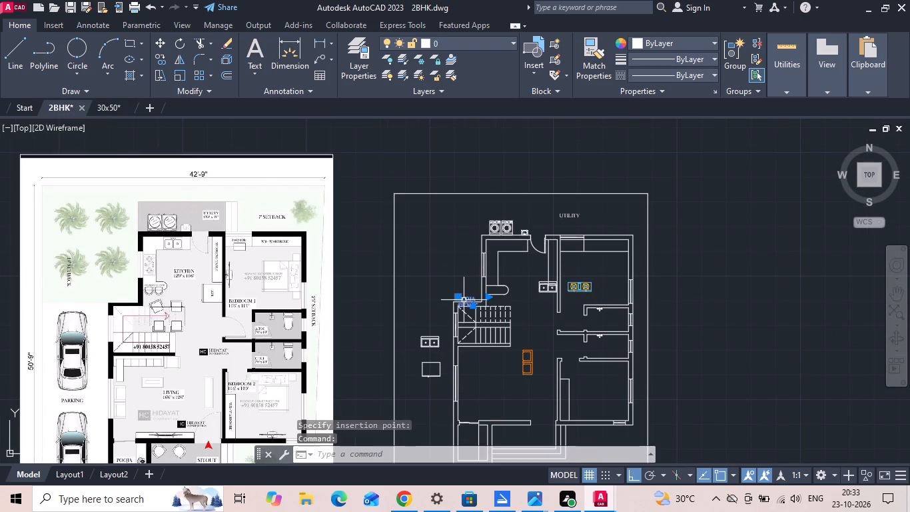
right_click(464, 299)
left_click(508, 237)
middle_click_drag(480, 313, 451, 233)
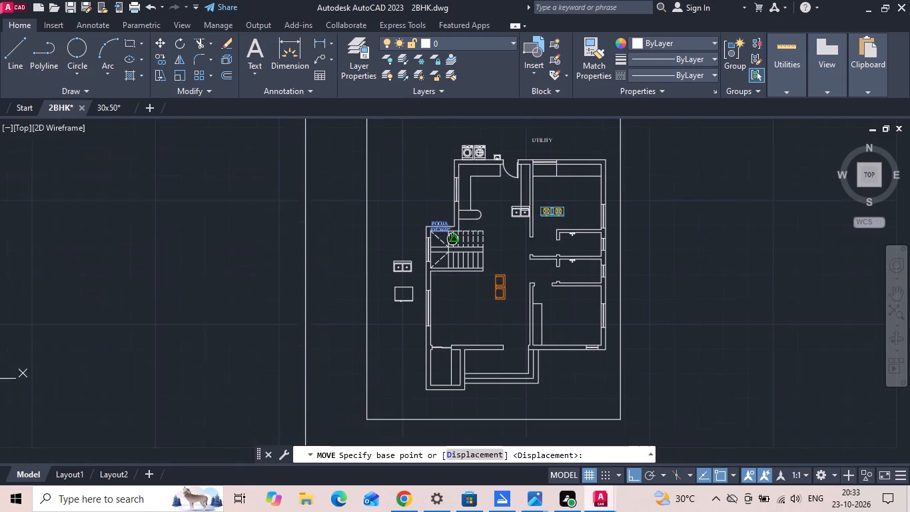
middle_click_drag(451, 233, 451, 231)
left_click_drag(447, 227, 447, 239)
scroll(458, 395, "up", 2)
scroll(440, 317, "up", 1)
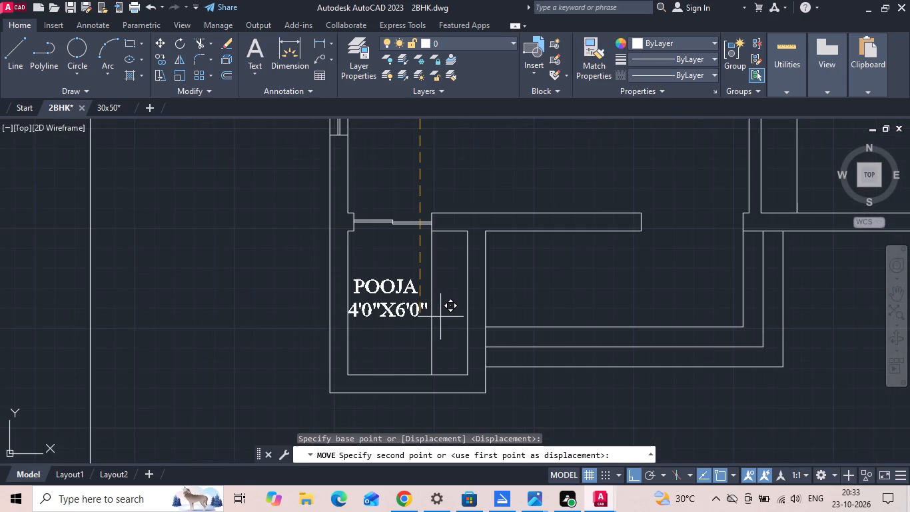
key("F8")
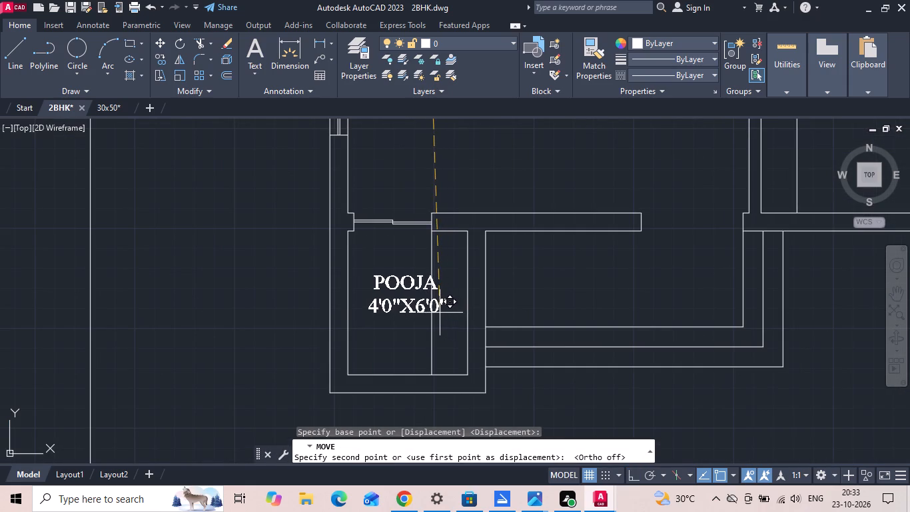
left_click(440, 313)
Change the size line of the POOJA label to 5'0"X6'0", matching the reference plan.
scroll(452, 315, "down", 3)
scroll(129, 347, "up", 1)
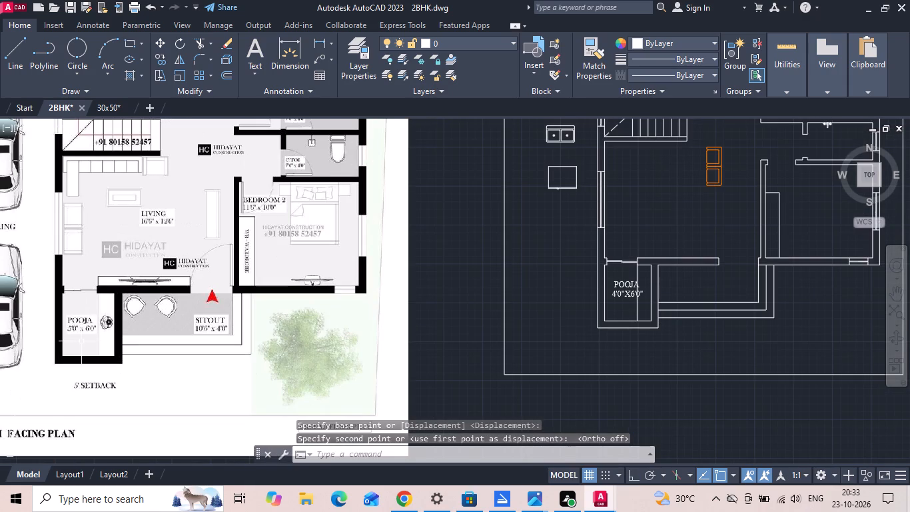
scroll(600, 310, "up", 3)
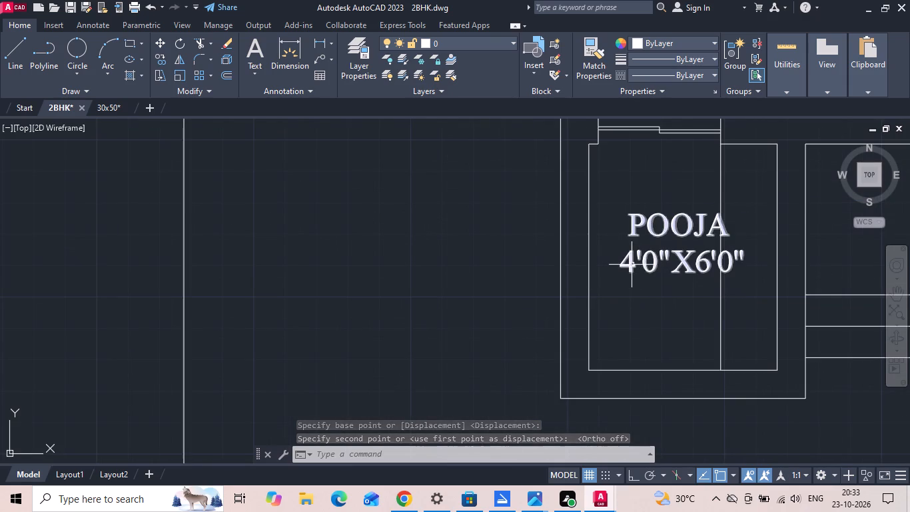
double_click(634, 265)
key("BackSpace")
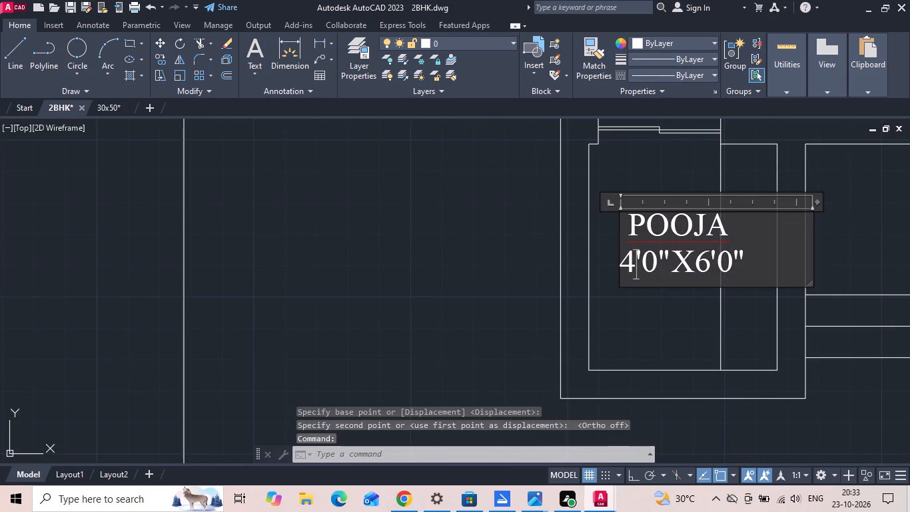
key("5")
left_click(631, 304)
scroll(382, 339, "down", 2)
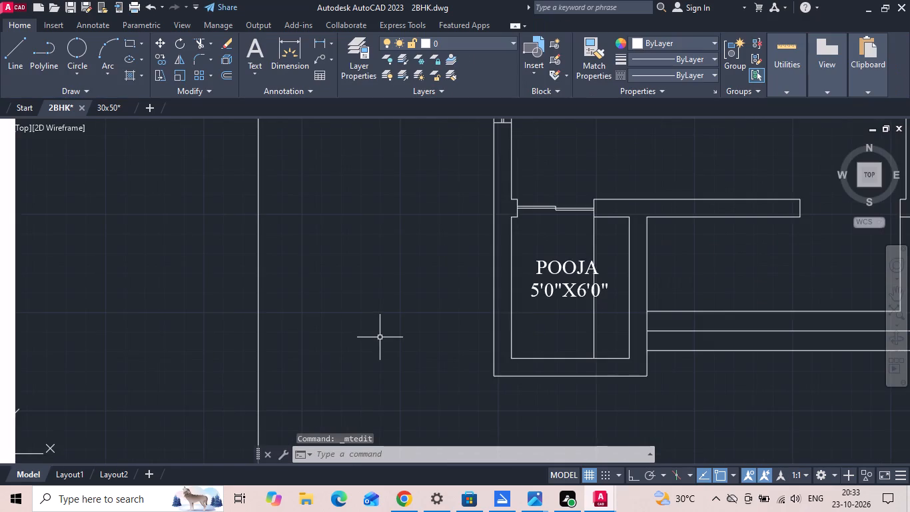
Nudge the POOJA label slightly downward within the pooja room.
scroll(380, 337, "down", 1)
scroll(502, 313, "up", 1)
left_click(502, 312)
right_click(502, 312)
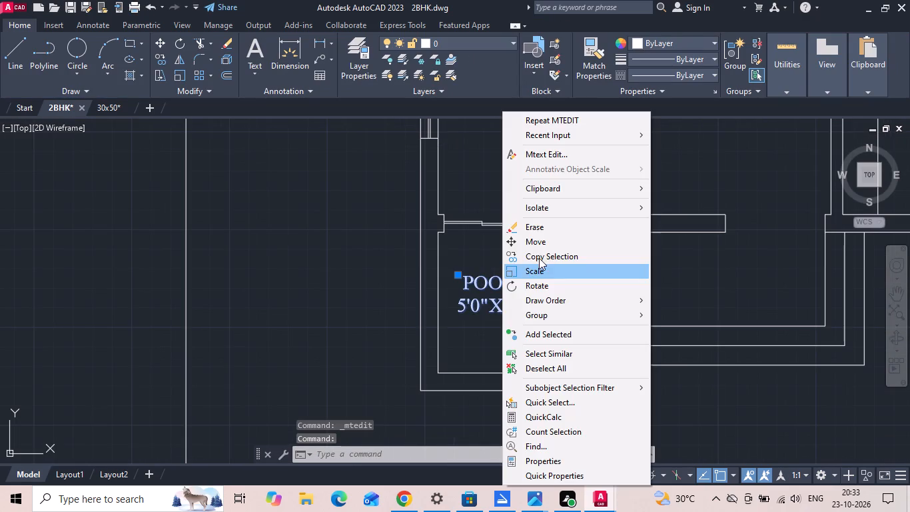
left_click(550, 240)
scroll(652, 301, "up", 1)
left_click(660, 287)
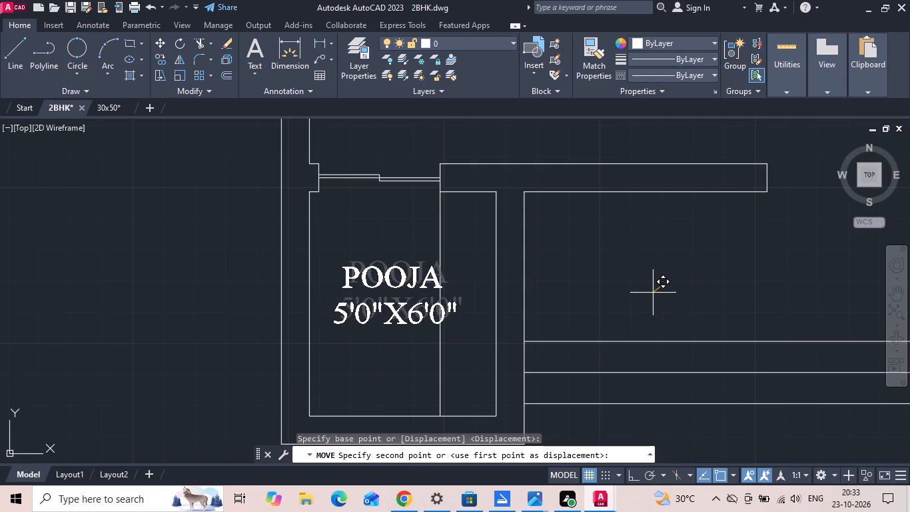
left_click(657, 296)
scroll(529, 317, "down", 2)
scroll(467, 319, "down", 2)
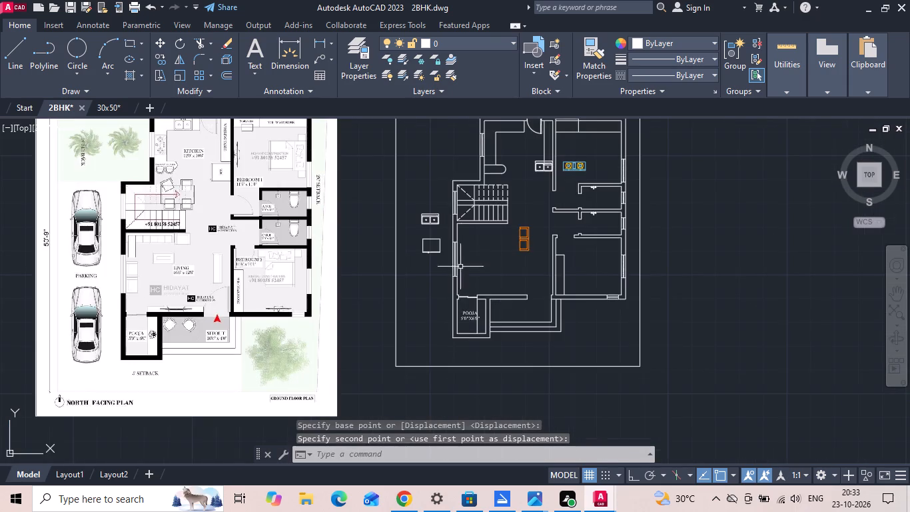
Rotate the refrigerator block outside the plan by 270° about its upper corner nearest the house.
scroll(457, 213, "up", 2)
left_click_drag(422, 261, 415, 271)
scroll(409, 283, "down", 2)
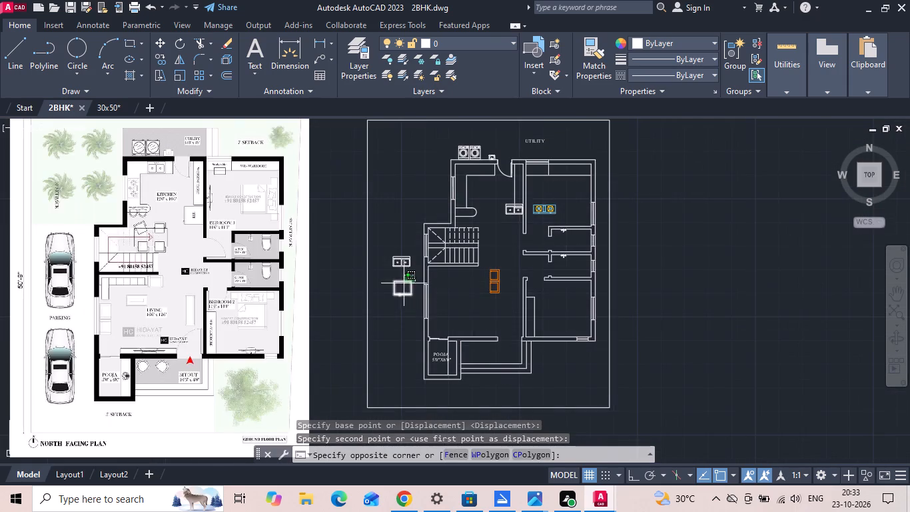
scroll(404, 283, "up", 3)
left_click(388, 290)
right_click(388, 290)
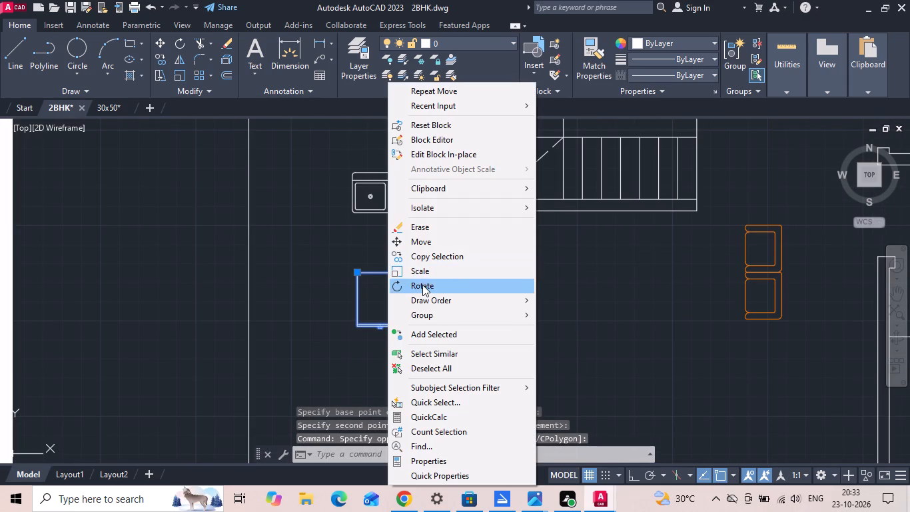
left_click(422, 285)
key("F8")
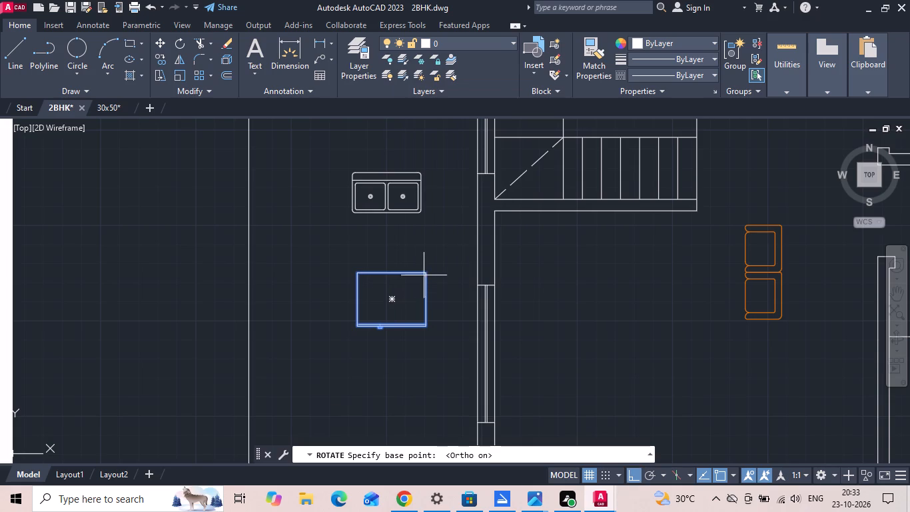
left_click(425, 272)
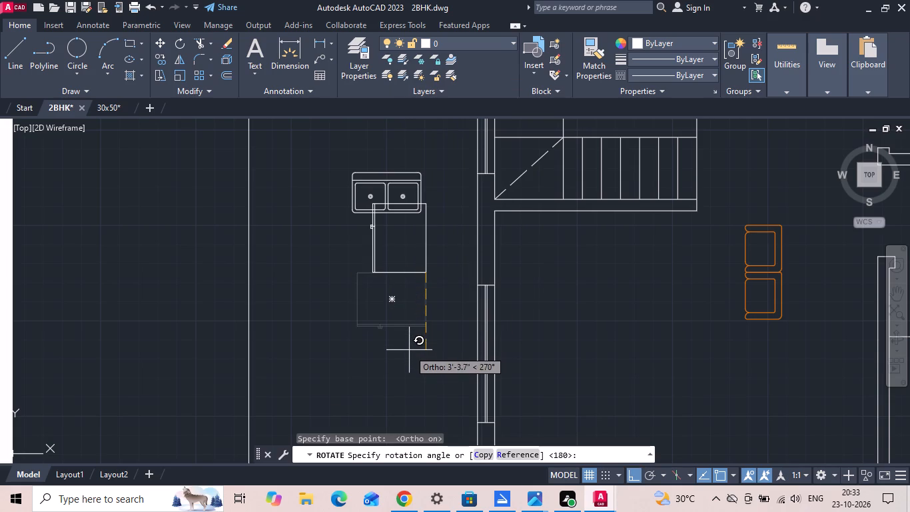
left_click(408, 357)
Move the rotated refrigerator against the kitchen–bedroom wall, directly below the end of the working table.
left_click(418, 273)
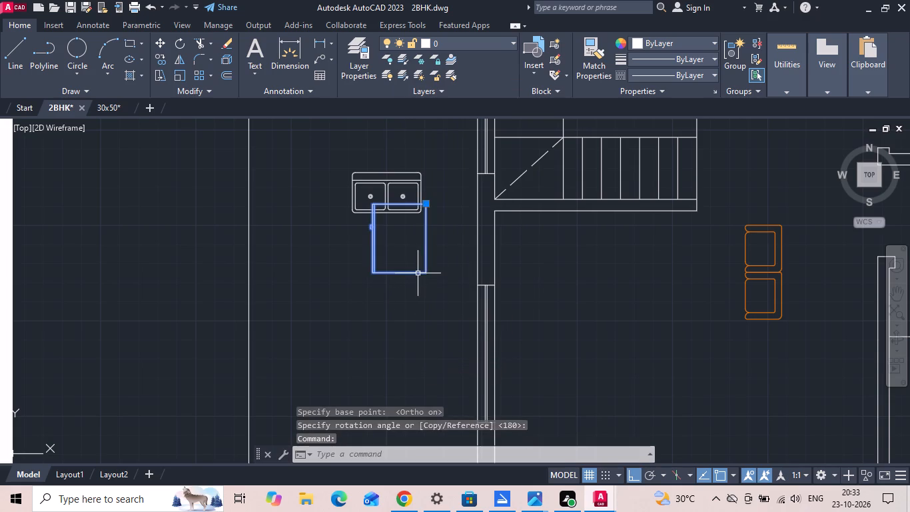
right_click(418, 273)
left_click(456, 243)
scroll(417, 202, "up", 3)
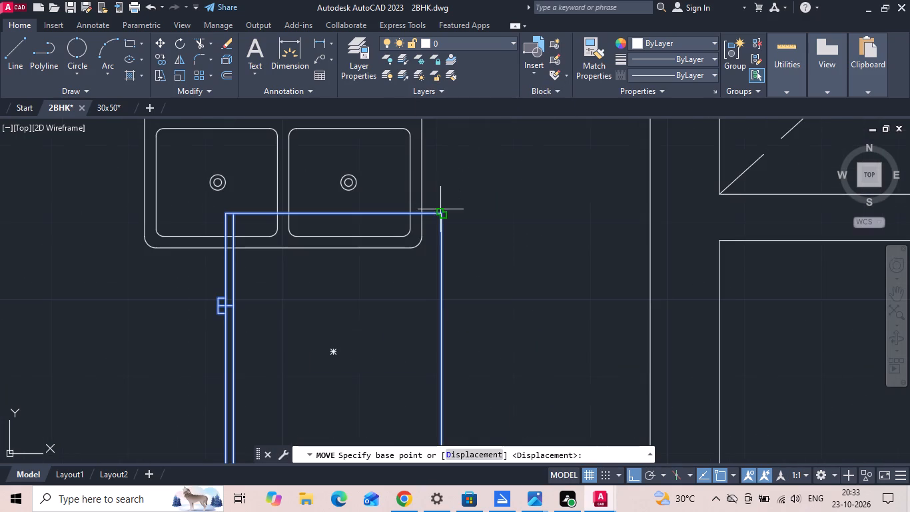
scroll(440, 218, "up", 3)
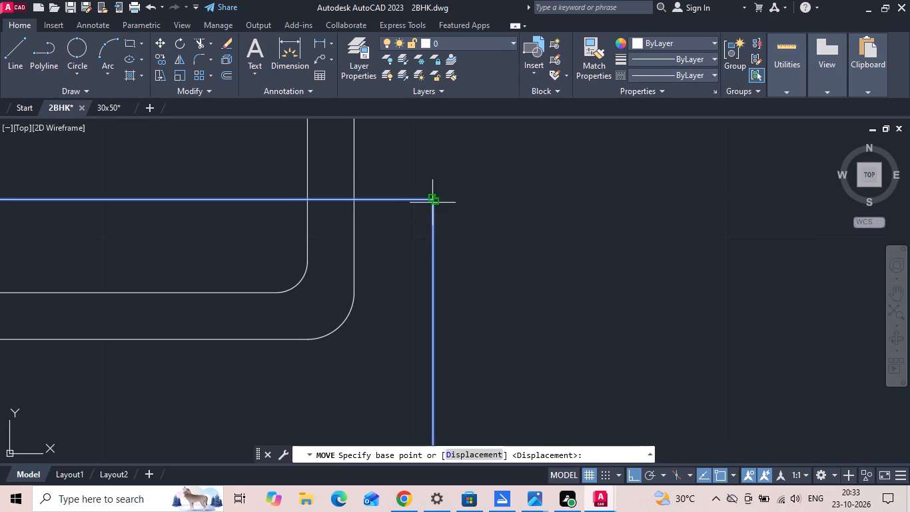
left_click(432, 200)
scroll(396, 286, "down", 7)
scroll(491, 250, "down", 3)
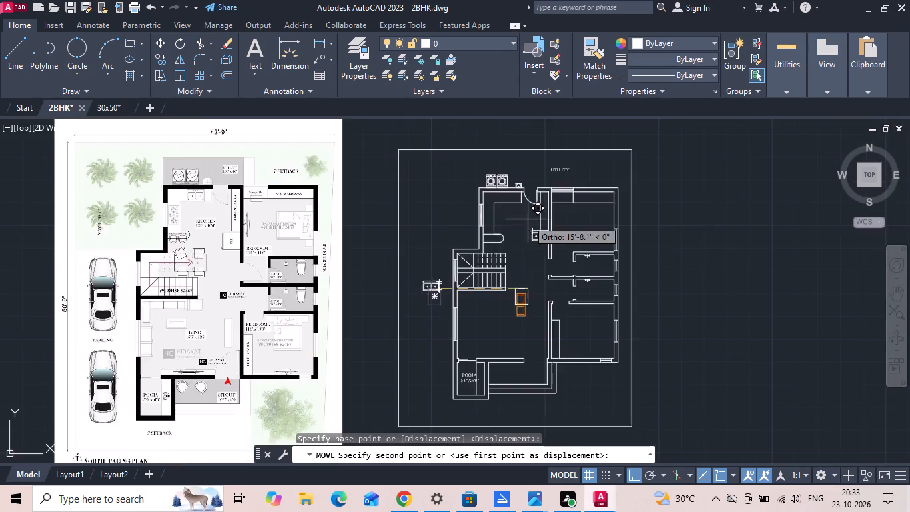
scroll(528, 219, "up", 3)
scroll(606, 289, "up", 2)
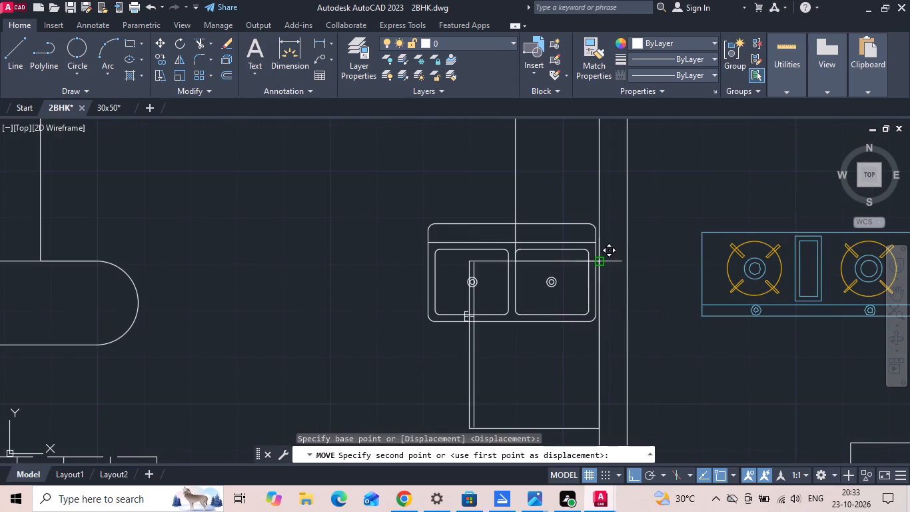
left_click(601, 262)
Move the pasted double-bowl sink onto the kitchen counter, its back edge against the outer wall below the washing machines.
scroll(450, 263, "down", 2)
left_click(444, 253)
scroll(444, 253, "down", 3)
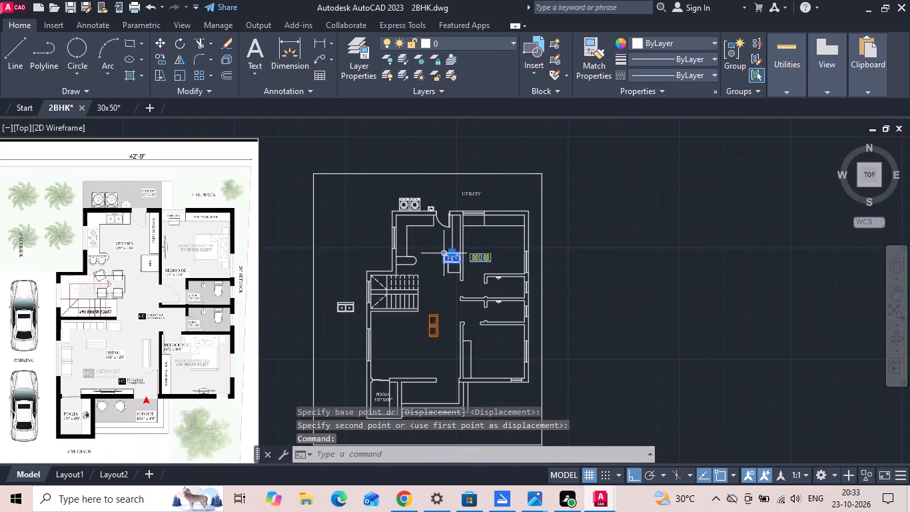
scroll(440, 242, "up", 2)
right_click(439, 241)
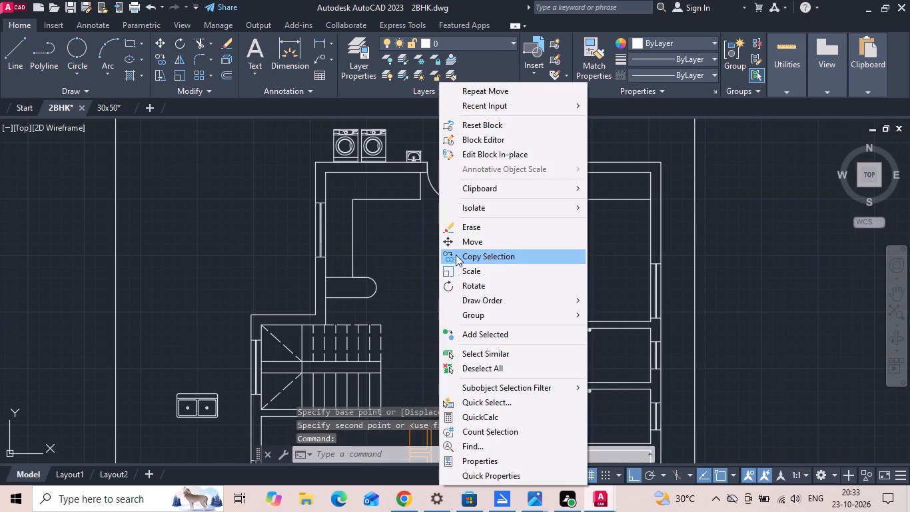
left_click(464, 241)
scroll(460, 246, "up", 2)
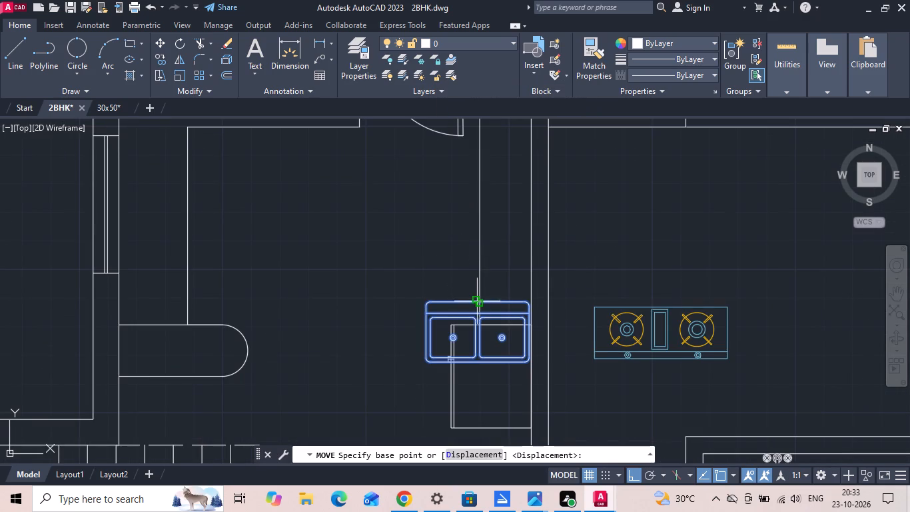
left_click(477, 303)
scroll(476, 315, "down", 2)
left_click(394, 215)
Move the double-bowl sink about 1.5" away from the outer wall, towards the counter's front edge.
scroll(460, 279, "down", 2)
scroll(447, 253, "up", 5)
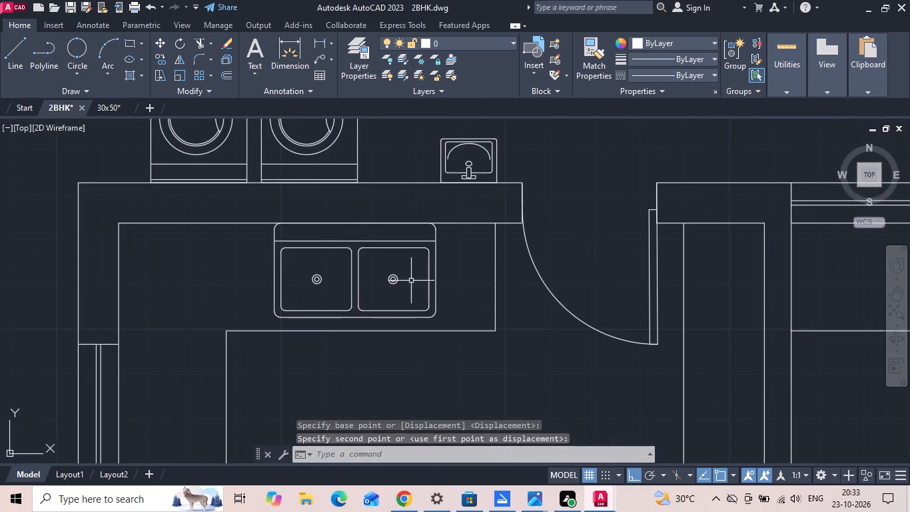
scroll(411, 281, "up", 1)
left_click_drag(449, 265, 416, 266)
left_click(374, 269)
right_click(371, 269)
left_click(415, 244)
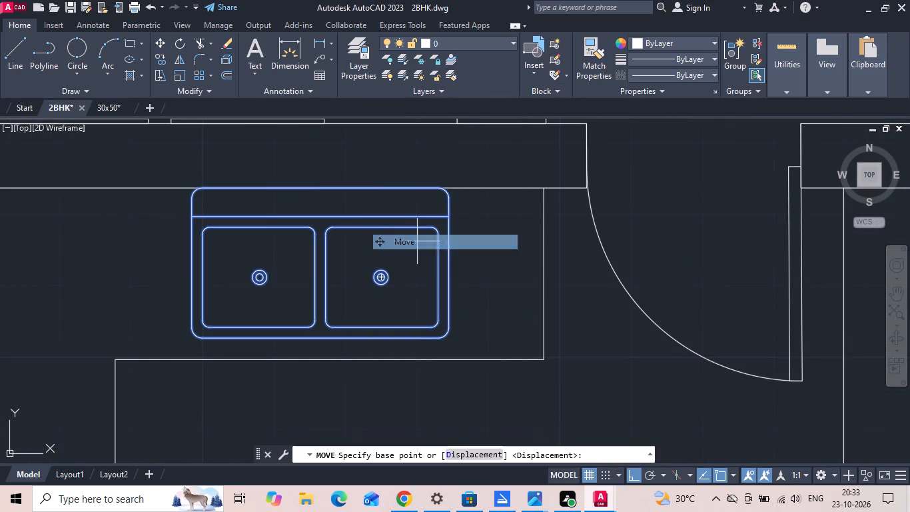
left_click(406, 401)
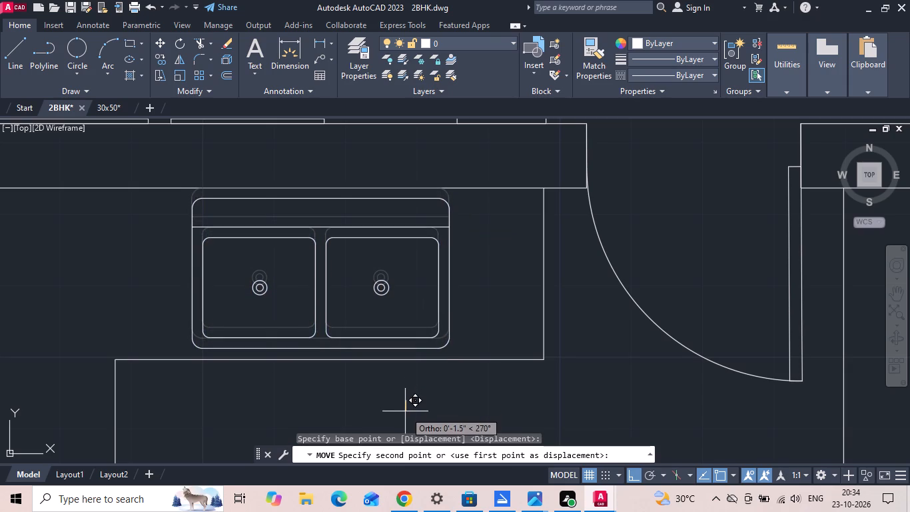
left_click(405, 411)
scroll(508, 227, "down", 5)
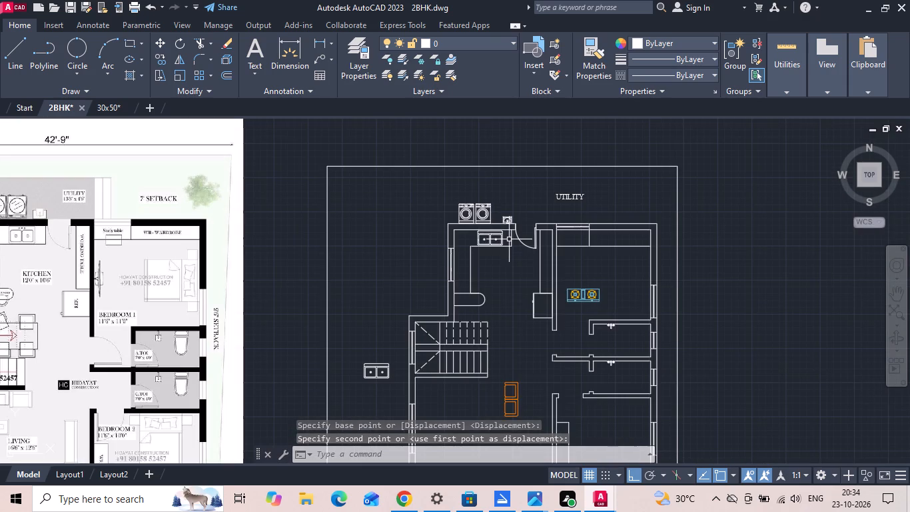
Rotate the two-burner stove block lying in the upper bedroom by 90° so it stands upright.
scroll(598, 305, "up", 2)
left_click(583, 284)
right_click(582, 283)
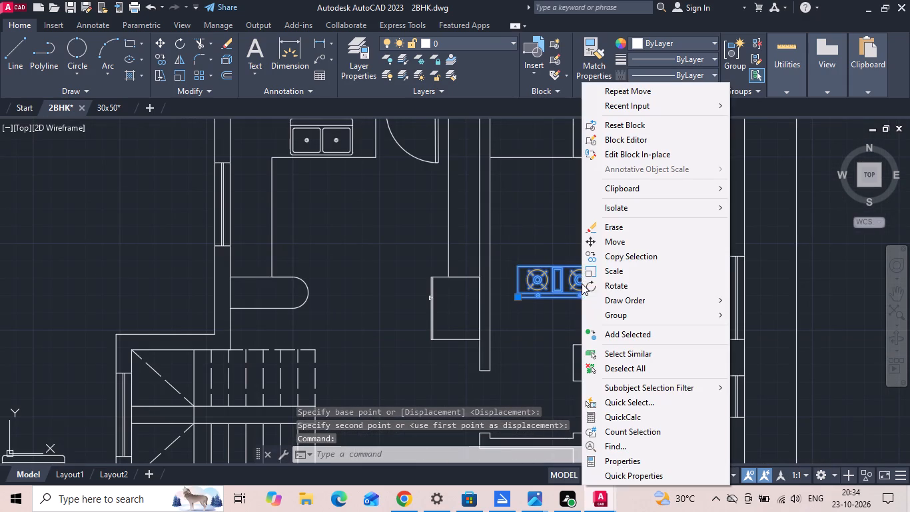
left_click(595, 287)
left_click(583, 261)
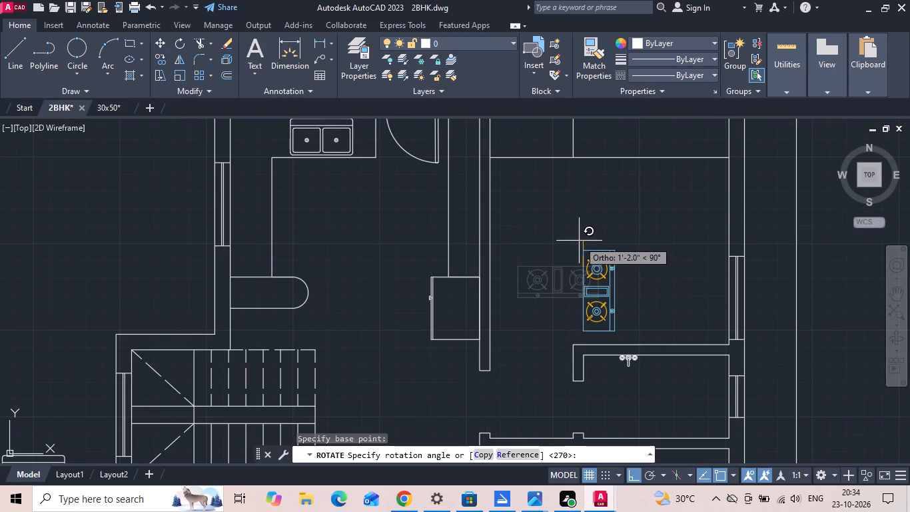
left_click(579, 241)
Move the rotated stove onto the kitchen's side counter, its knob side on the midpoint of the counter's front edge.
left_click_drag(598, 219, 578, 273)
left_click(572, 284)
right_click(570, 285)
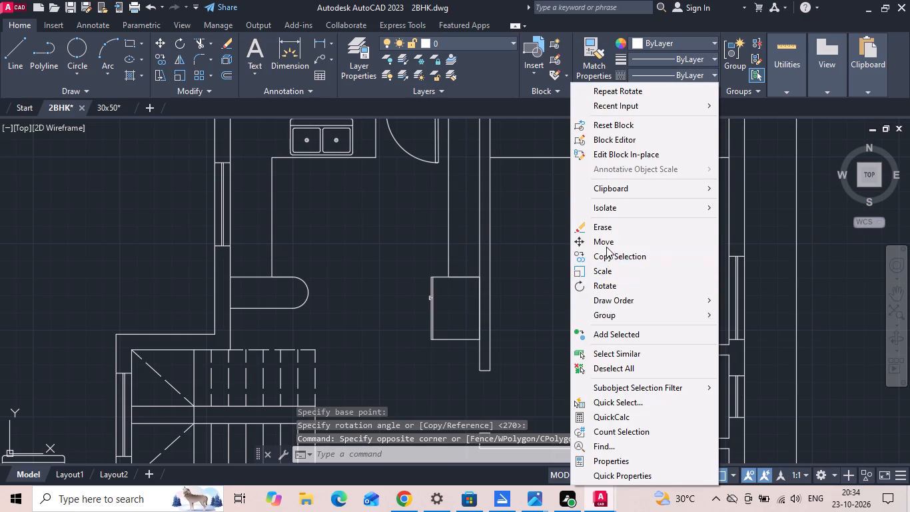
left_click(606, 247)
scroll(610, 285, "up", 3)
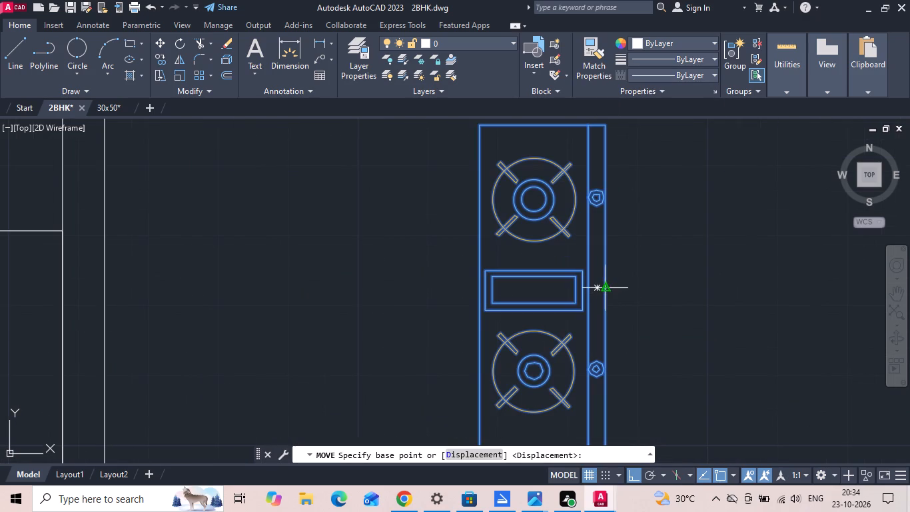
left_click(607, 292)
scroll(608, 294, "down", 3)
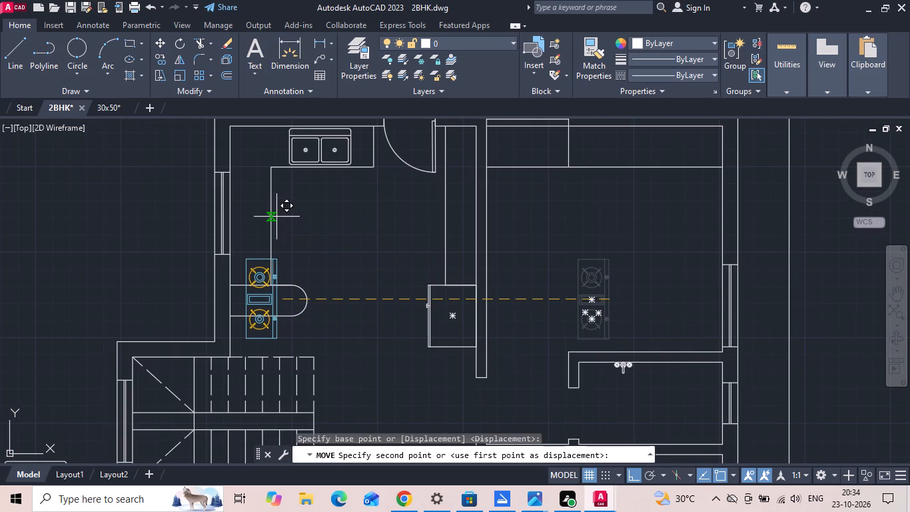
left_click(276, 217)
Shift the stove slightly back from the counter's front edge, towards the kitchen window wall.
middle_click_drag(268, 223, 360, 249)
scroll(340, 244, "up", 2)
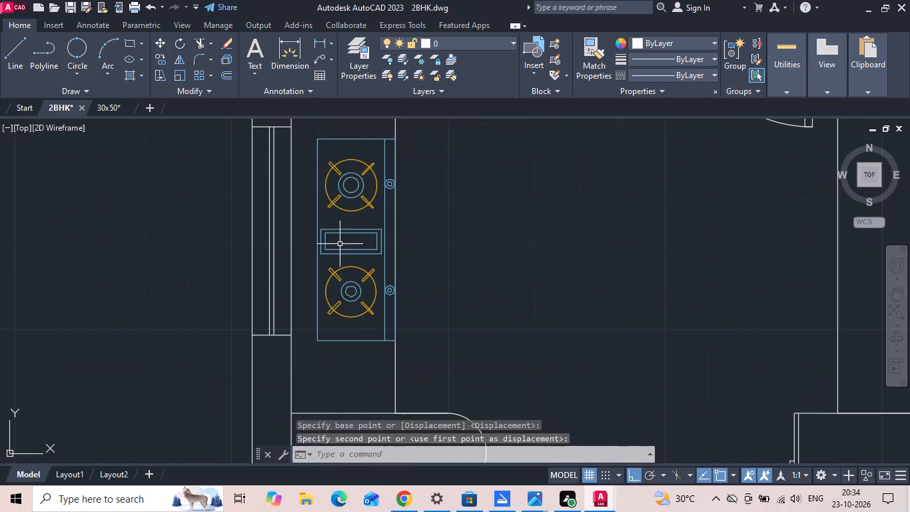
left_click(340, 243)
left_click(326, 217)
right_click(326, 216)
left_click(392, 245)
left_click(569, 244)
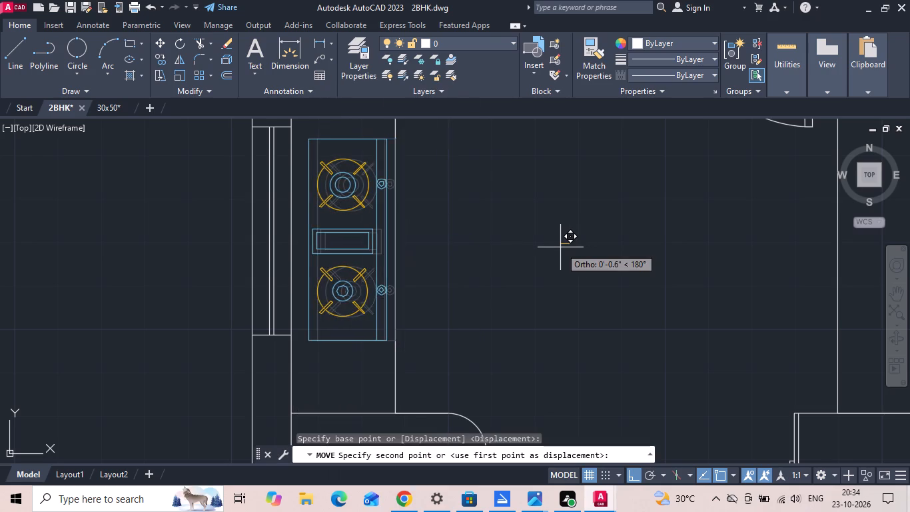
left_click(556, 247)
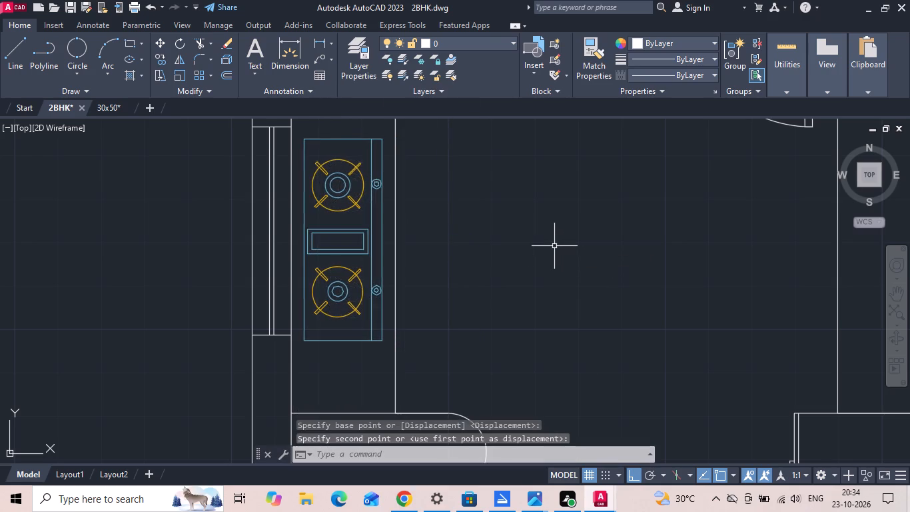
Copy the WC from the ground-floor A.Toilet in the 30x50 drawing and paste it into the upper toilet of the 2BHK plan.
scroll(495, 241, "down", 4)
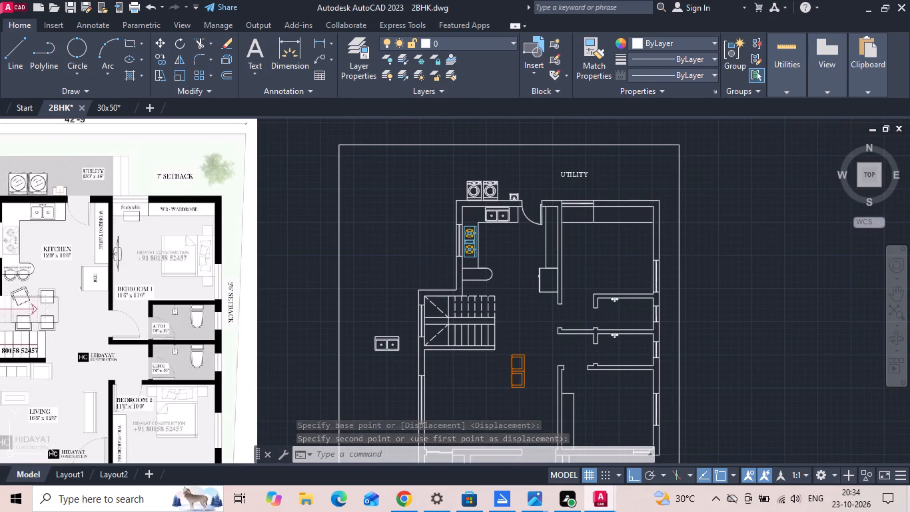
left_click(102, 105)
scroll(388, 241, "down", 2)
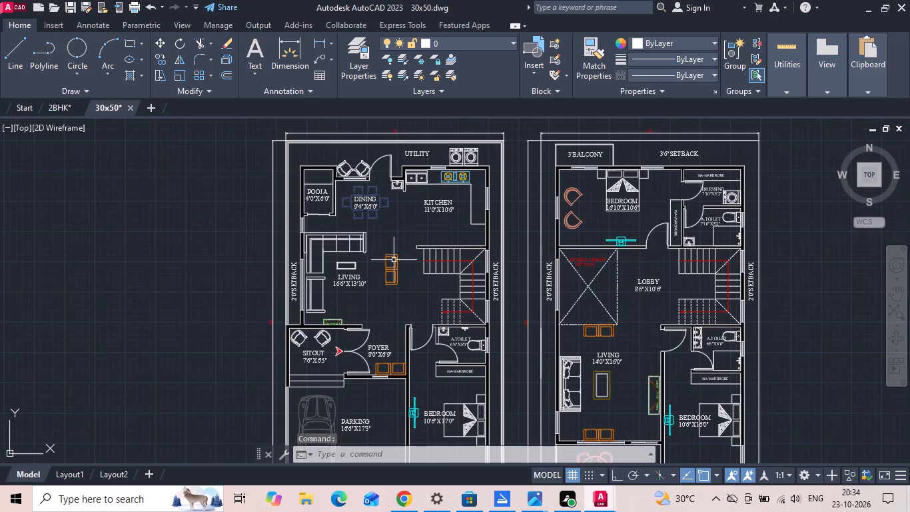
middle_click_drag(374, 301, 374, 289)
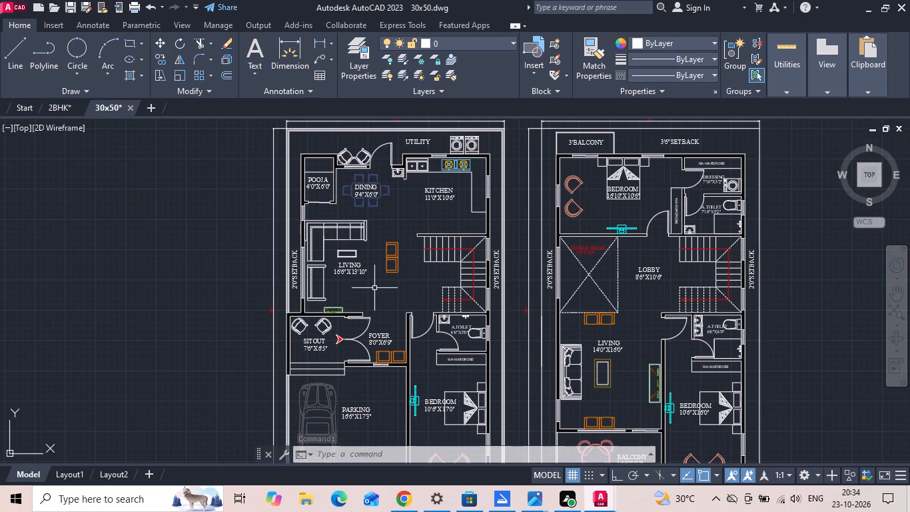
scroll(491, 349, "up", 2)
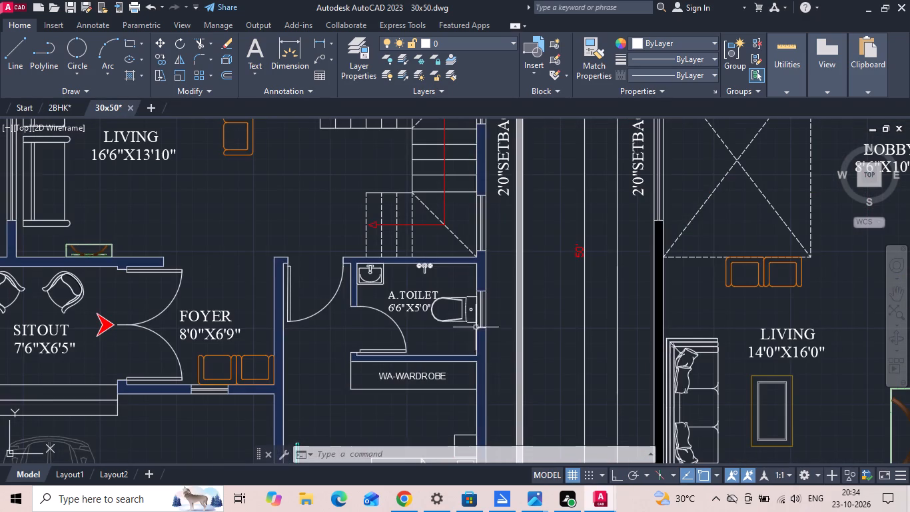
left_click(464, 321)
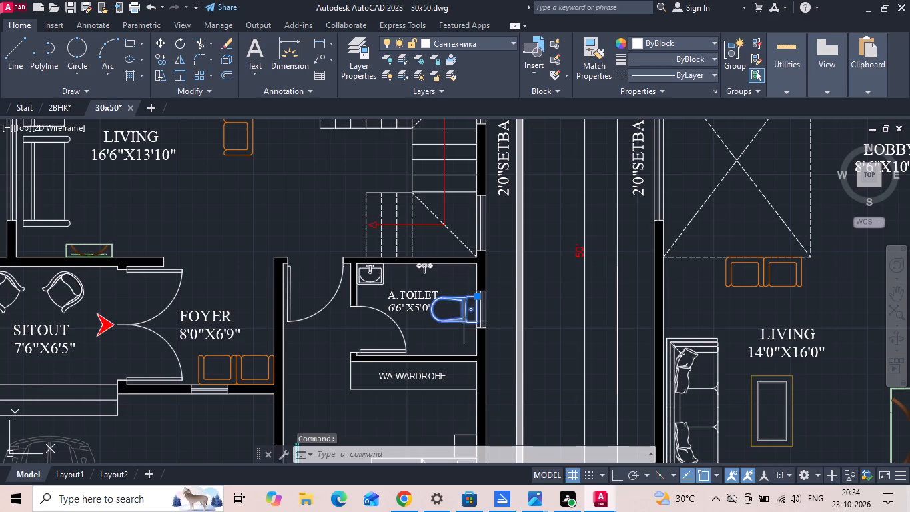
key("ctrl+c")
left_click(69, 107)
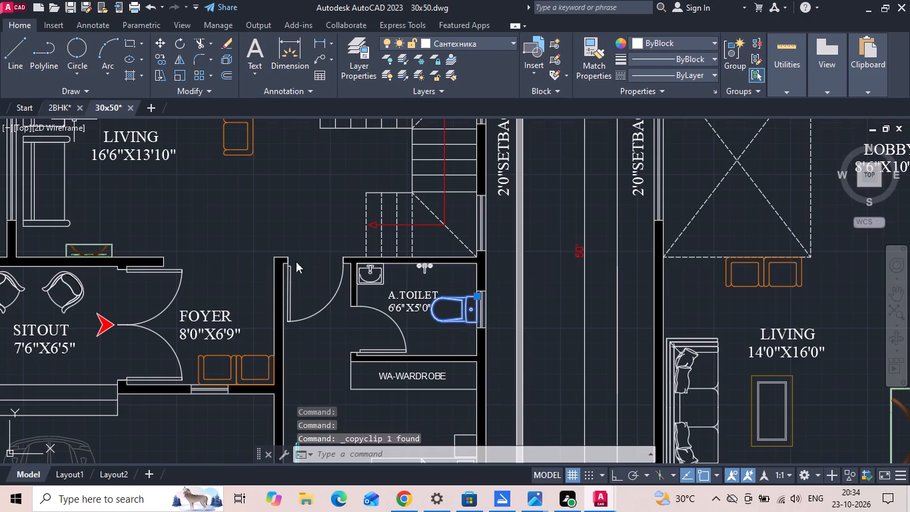
key("ctrl+v")
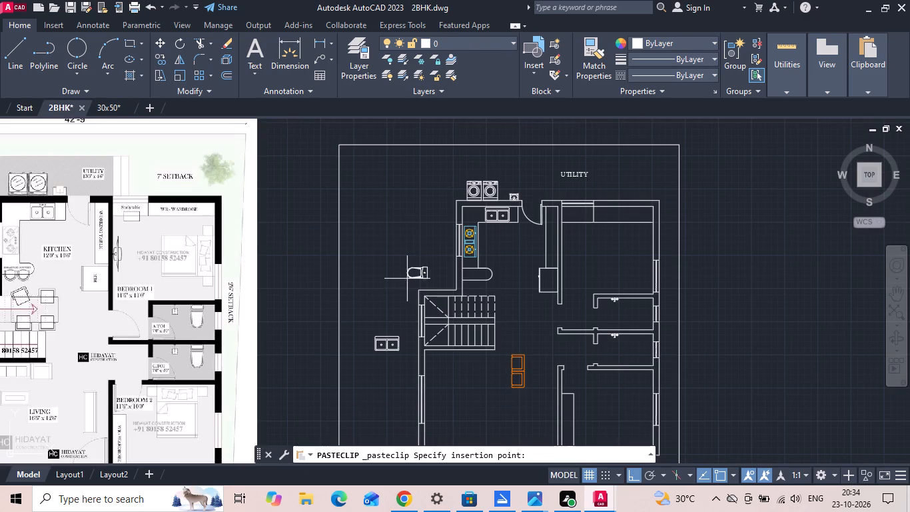
scroll(646, 314, "up", 3)
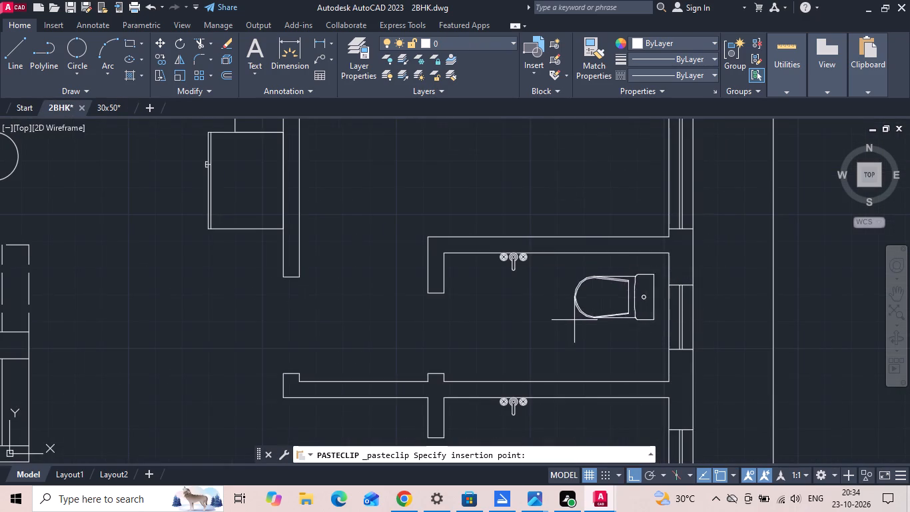
left_click(556, 321)
Rotate the pasted WC by 90° about the midpoint of its tank's back edge.
scroll(650, 277, "up", 2)
left_click_drag(638, 280, 610, 291)
left_click(604, 293)
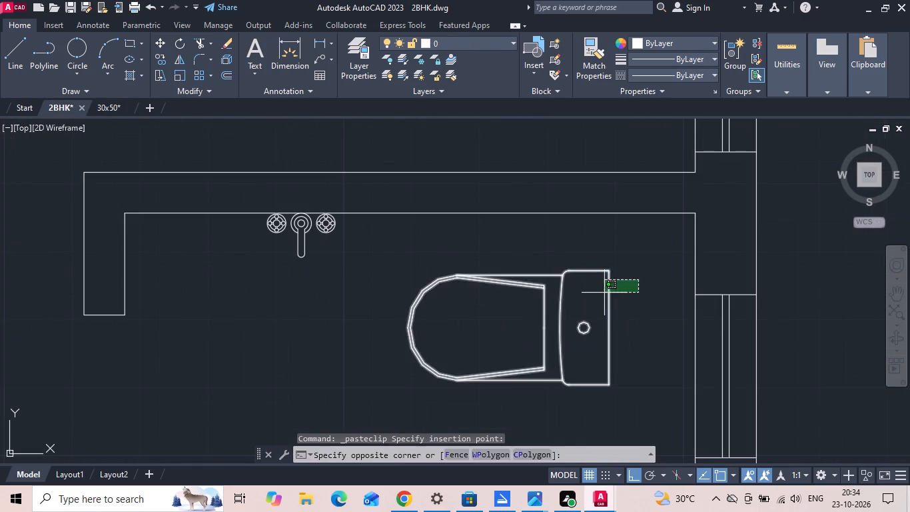
right_click(592, 294)
left_click(616, 287)
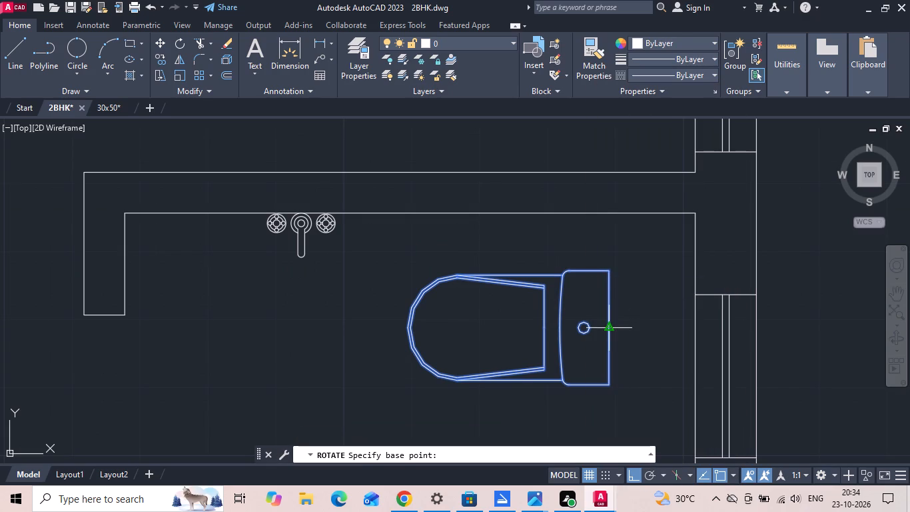
left_click(608, 326)
left_click(608, 275)
Move the WC into the upper toilet's inner corner, its tank against the upper wall and its side against the outer wall.
left_click_drag(608, 266, 607, 270)
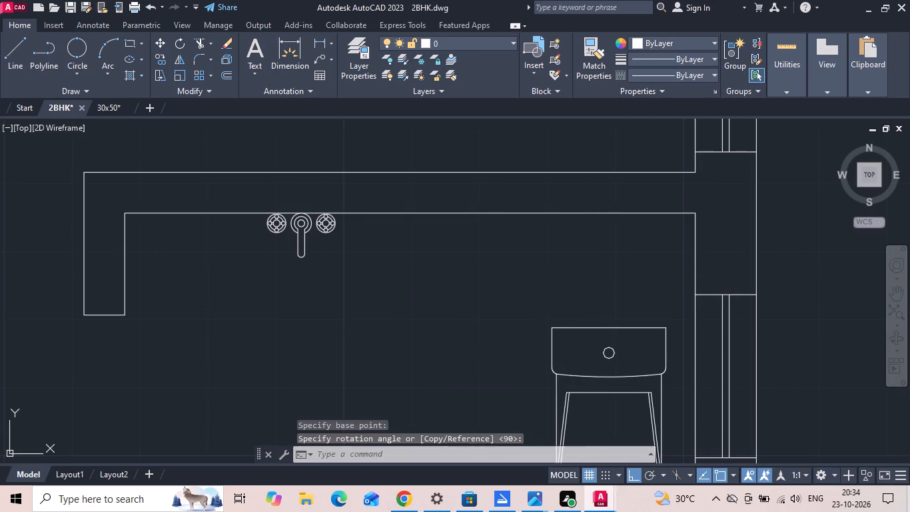
left_click_drag(607, 270, 591, 337)
left_click(588, 345)
right_click(583, 346)
left_click(622, 244)
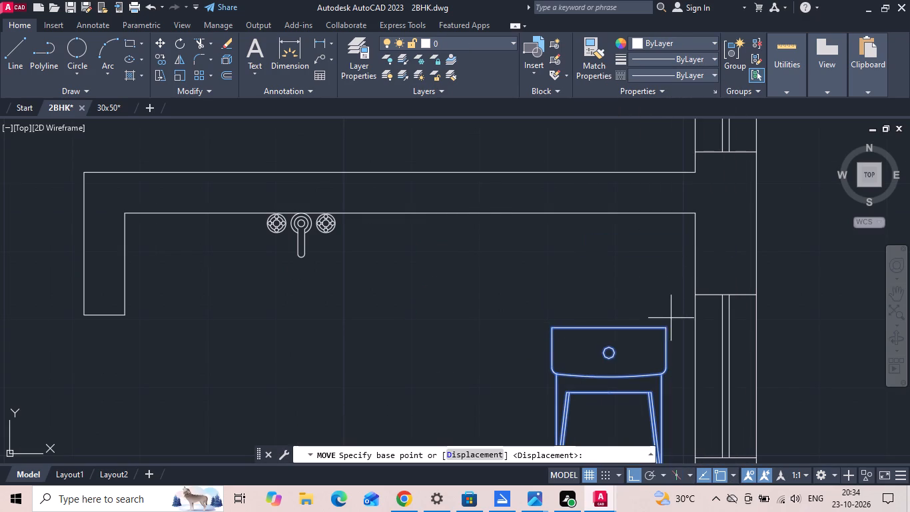
left_click(669, 325)
left_click(698, 215)
Move the WC 12" along the upper toilet wall, away from the outer window wall.
scroll(628, 239, "down", 1)
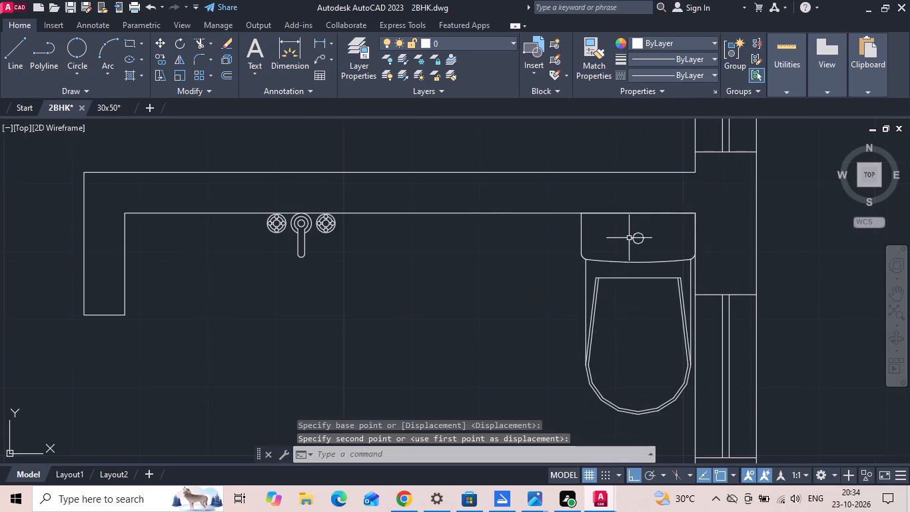
scroll(628, 239, "down", 4)
scroll(622, 255, "up", 3)
left_click(622, 254)
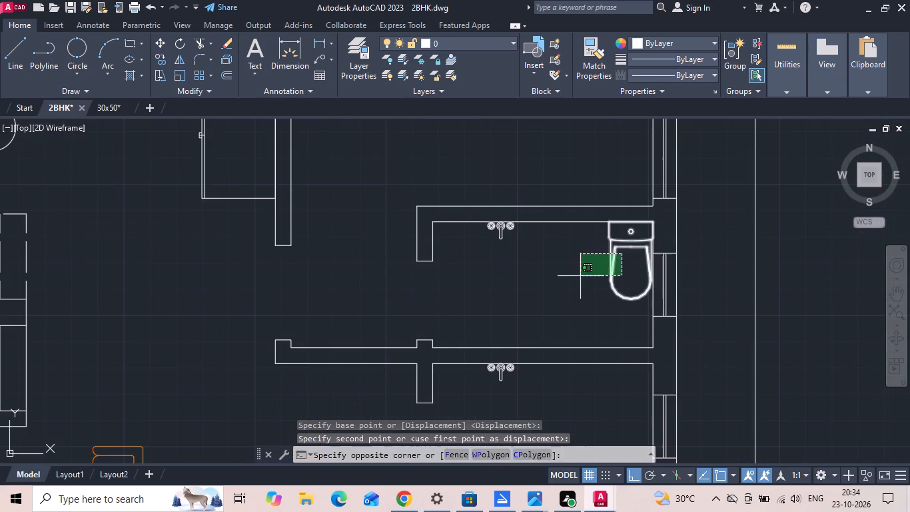
left_click(578, 277)
right_click(576, 279)
left_click(611, 246)
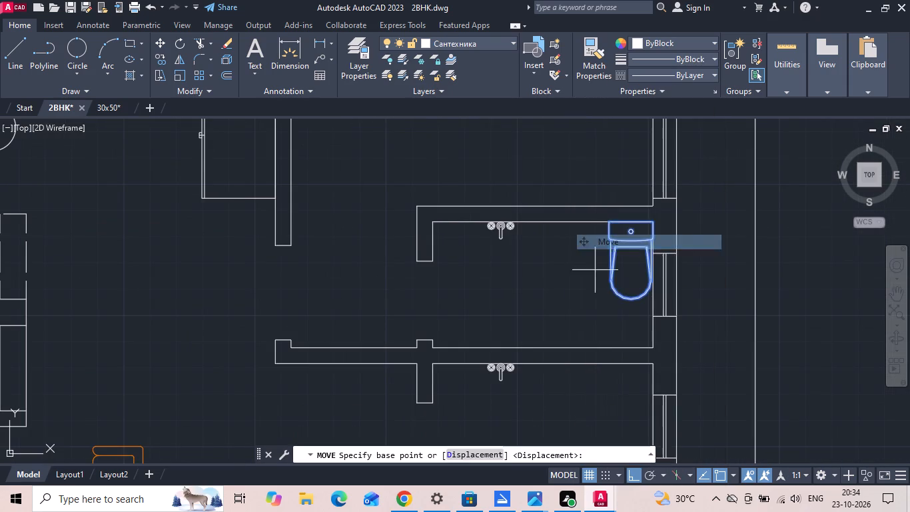
left_click_drag(590, 279, 582, 281)
type("12")
key("space")
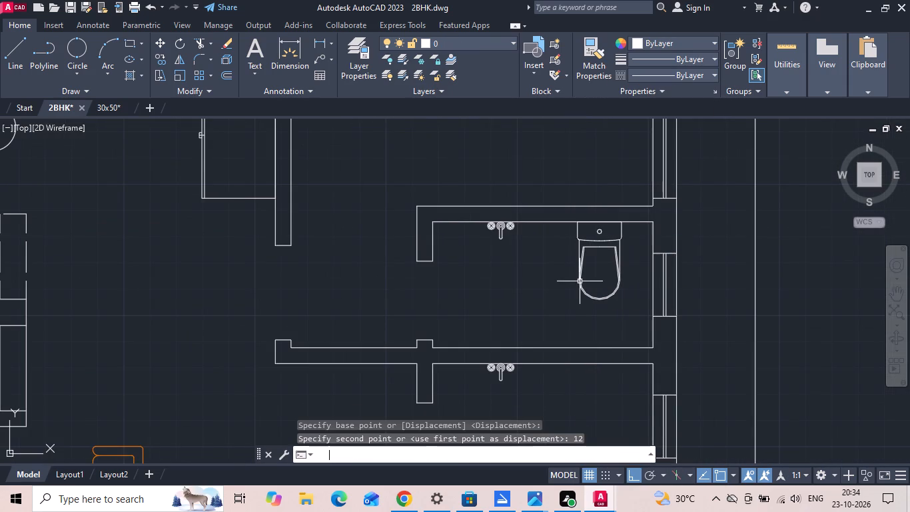
Copy the WC into the lower toilet, matching the inner outer-wall corner of one toilet to the other.
scroll(580, 281, "down", 3)
scroll(580, 281, "up", 3)
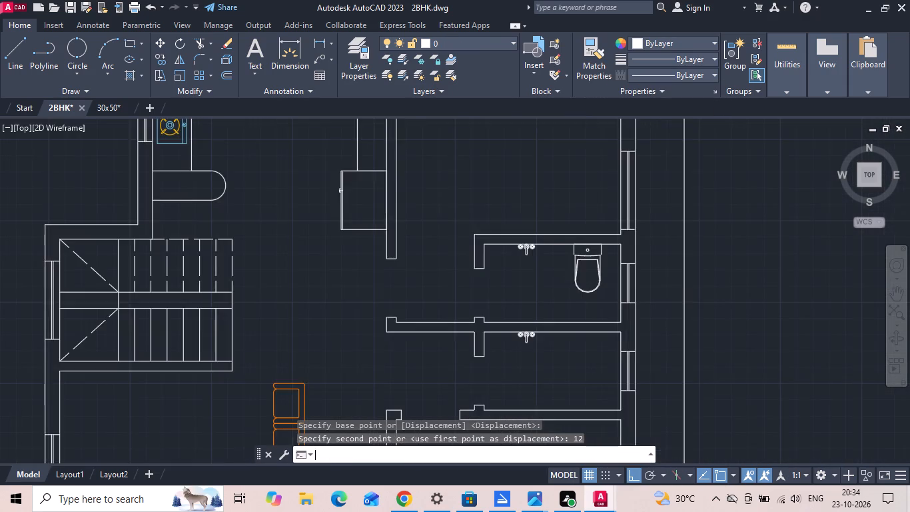
left_click(580, 281)
left_click(553, 289)
key("Escape")
left_click(592, 247)
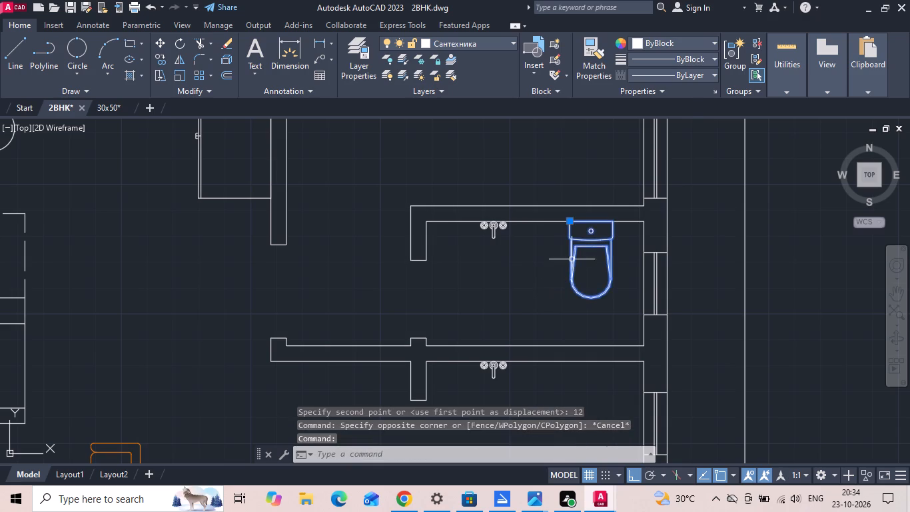
right_click(542, 263)
left_click(594, 255)
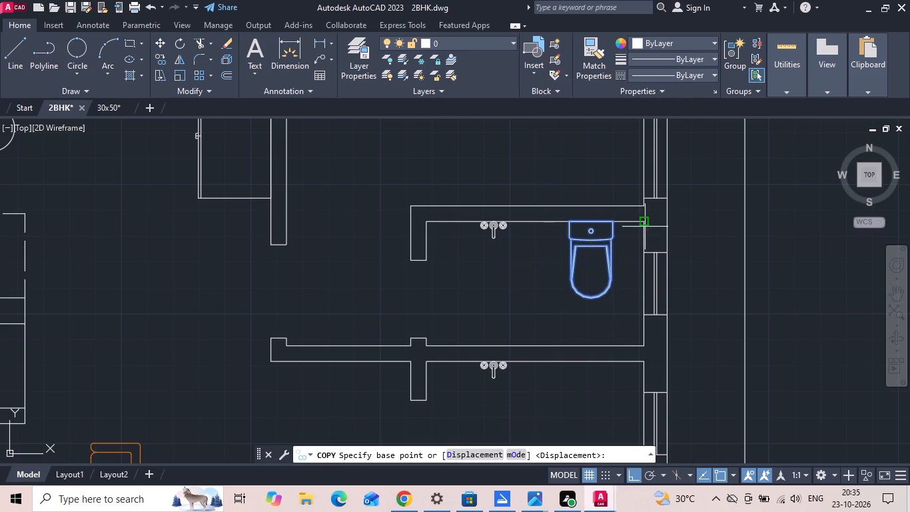
left_click(645, 223)
left_click(644, 362)
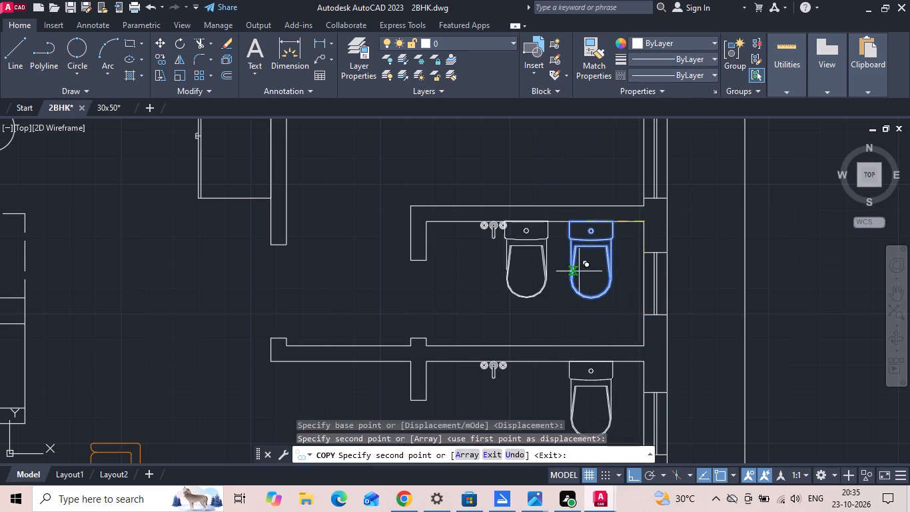
scroll(578, 255, "down", 2)
key("Escape")
Copy the kitchen's utility door straight down into the open passage between the staircase and the bedroom openings.
scroll(580, 253, "down", 2)
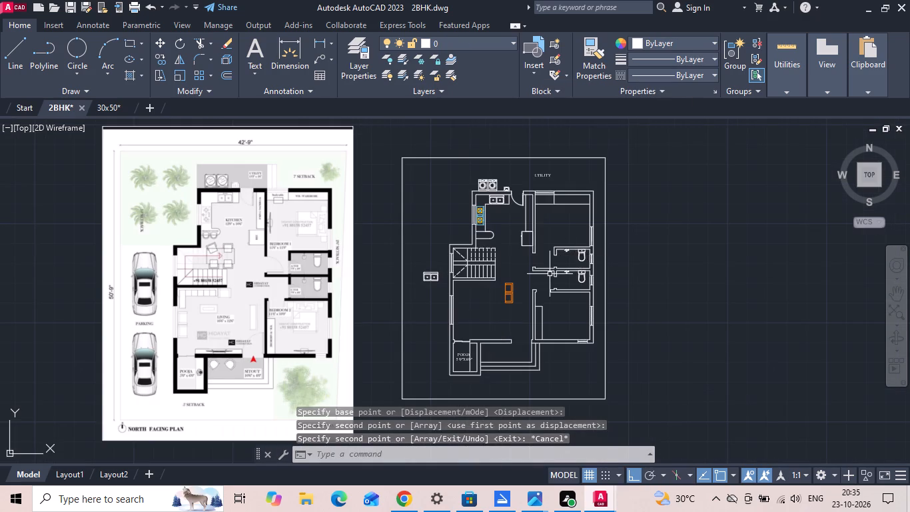
scroll(550, 274, "up", 1)
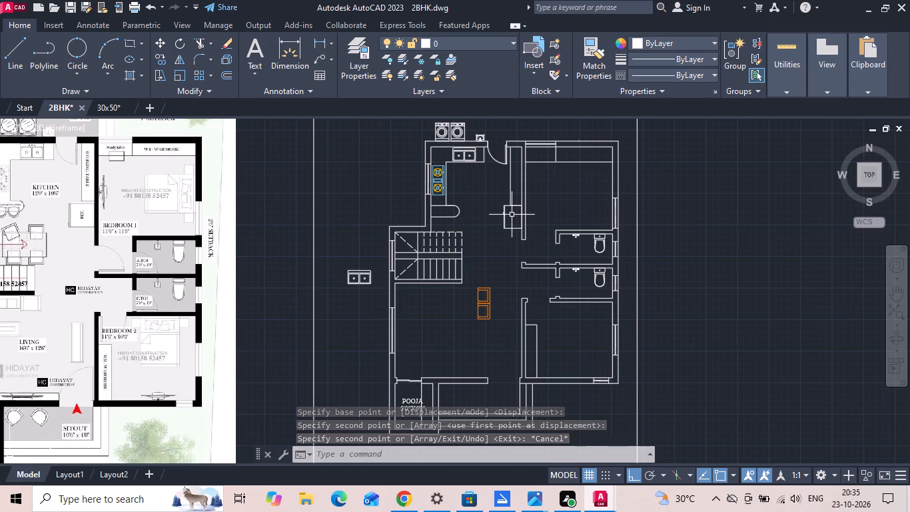
left_click(498, 162)
right_click(498, 162)
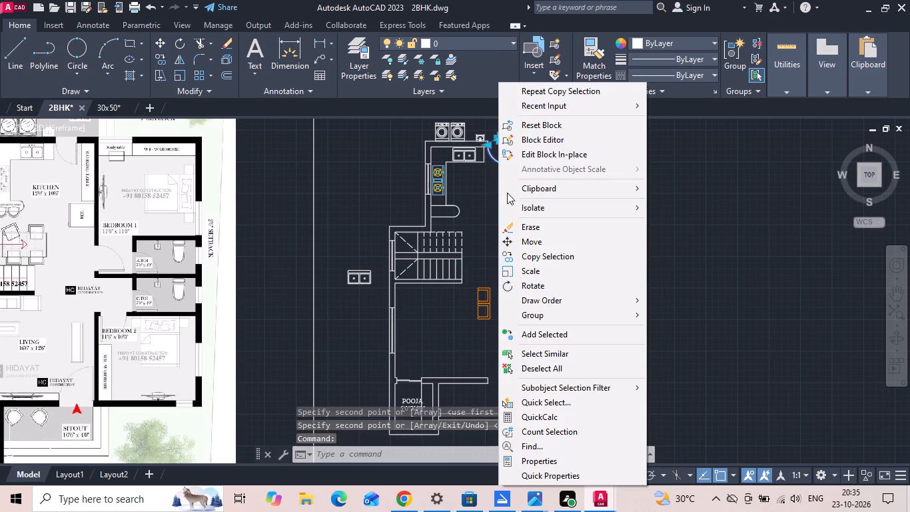
left_click(530, 261)
scroll(499, 175, "up", 1)
left_click_drag(498, 167, 498, 177)
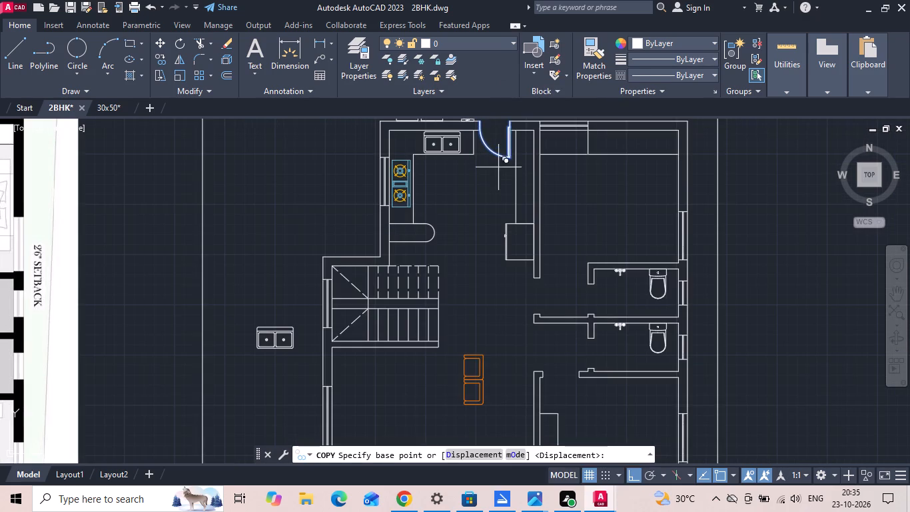
left_click_drag(498, 177, 498, 185)
scroll(484, 341, "up", 3)
left_click(484, 341)
scroll(468, 322, "down", 2)
key("Escape")
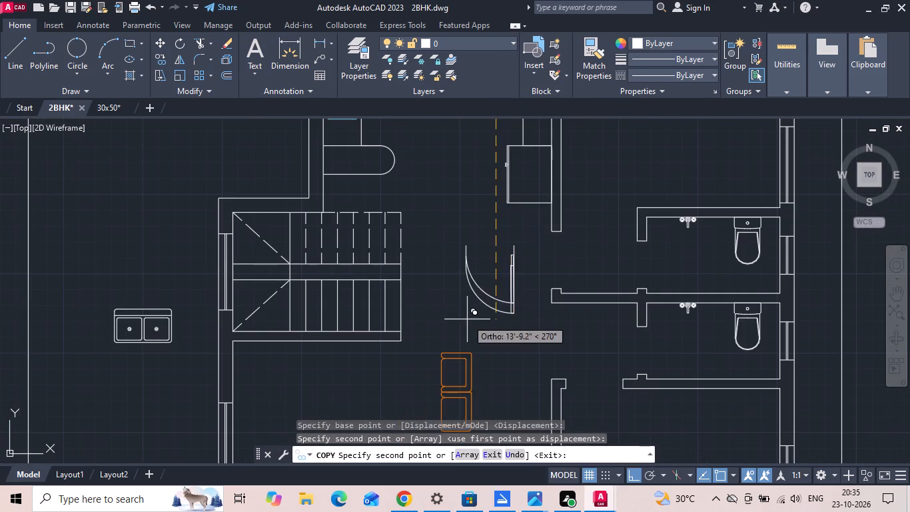
Rotate the copied door in the passage beside the staircase by 90°.
left_click(516, 257)
left_click(491, 275)
right_click(490, 275)
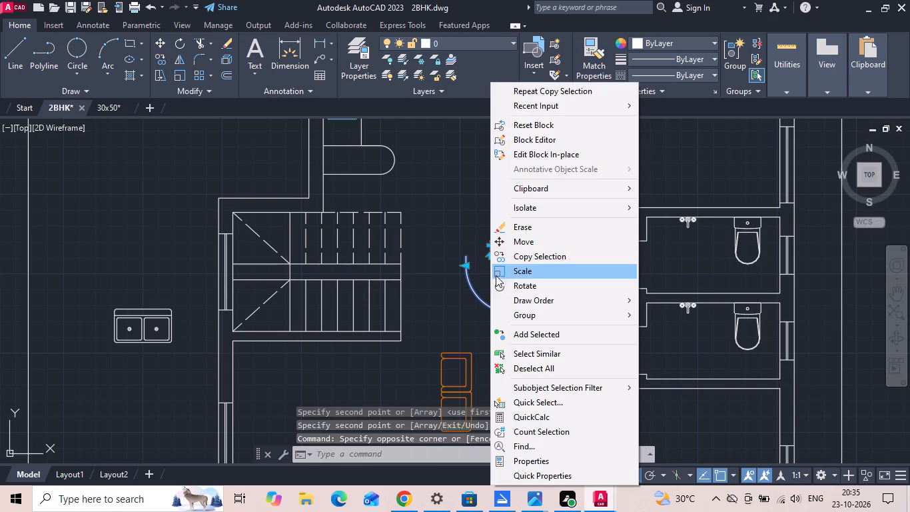
left_click(512, 279)
left_click_drag(512, 281, 512, 289)
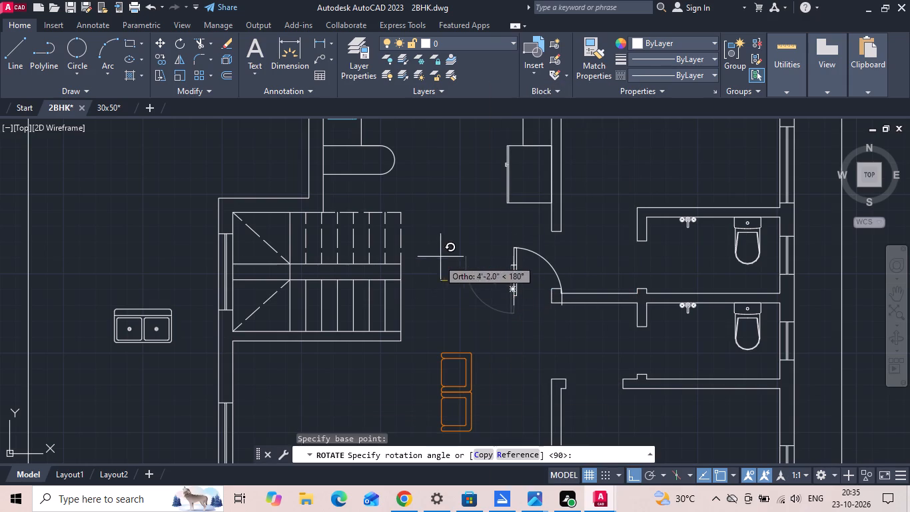
scroll(515, 246, "up", 2)
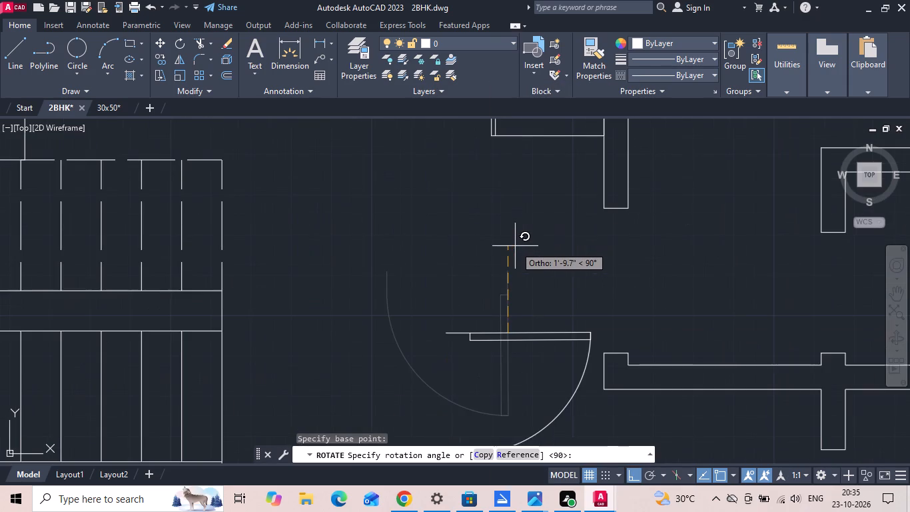
left_click(515, 246)
Mirror the rotated door across a horizontal line, erasing the source, so its leaf lies below the swing arc.
left_click(515, 247)
scroll(514, 249, "down", 3)
left_click(498, 273)
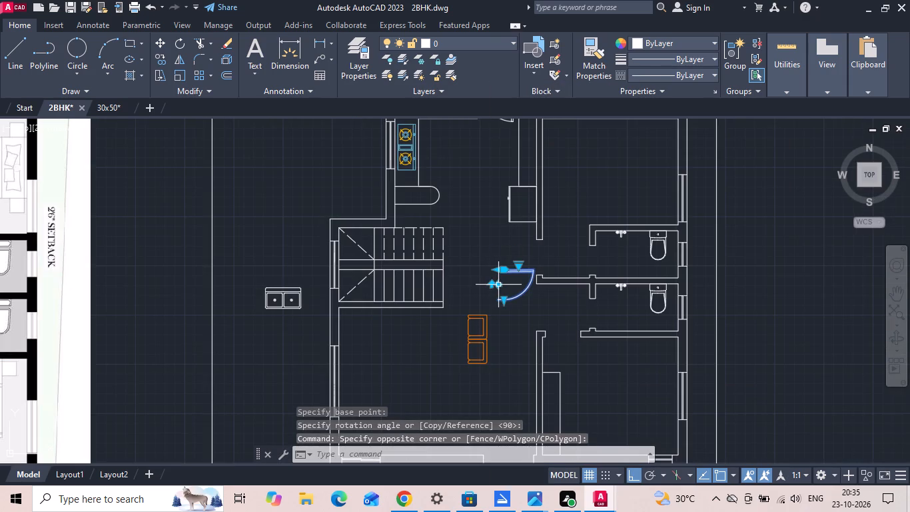
type("MI")
key("space")
scroll(506, 278, "up", 2)
left_click(534, 280)
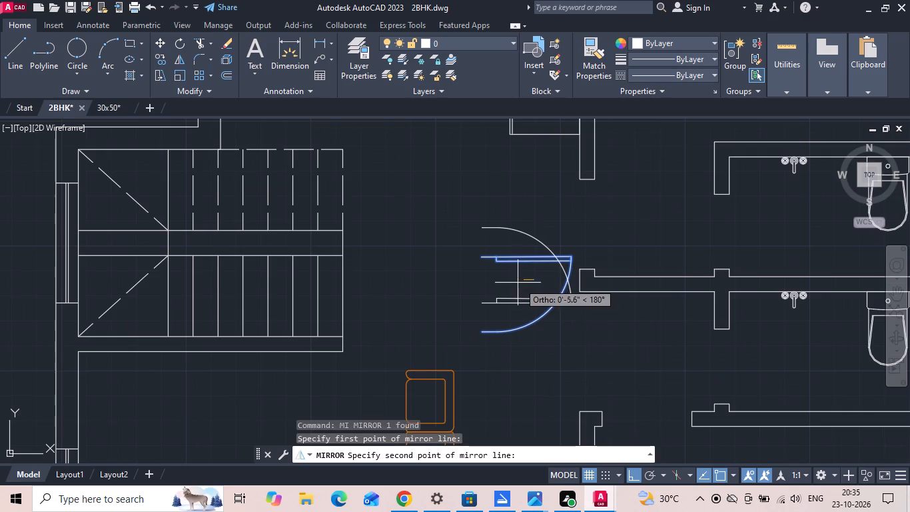
left_click(508, 283)
type("Y")
key("space")
Move the door into the upper toilet's doorway, matching its upper jamb end to the wall's outer corner.
left_click_drag(507, 271, 502, 259)
left_click(475, 211)
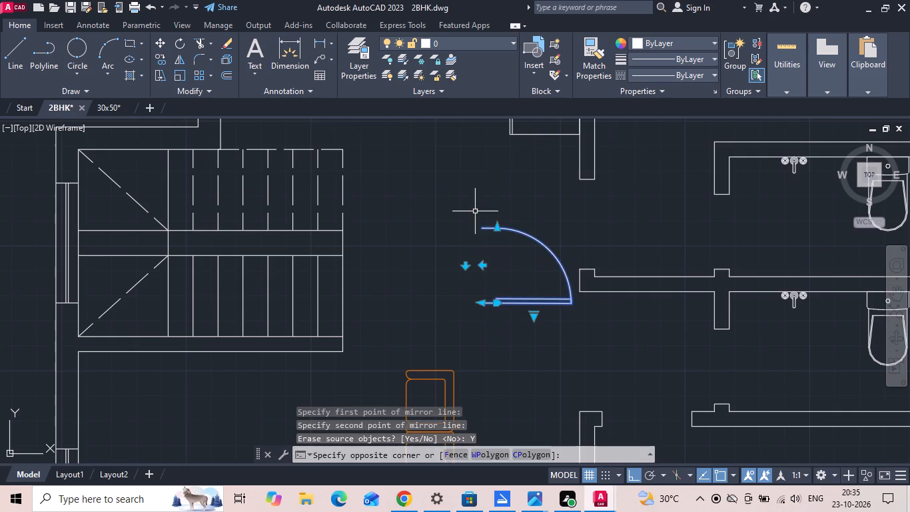
right_click(475, 211)
left_click(483, 239)
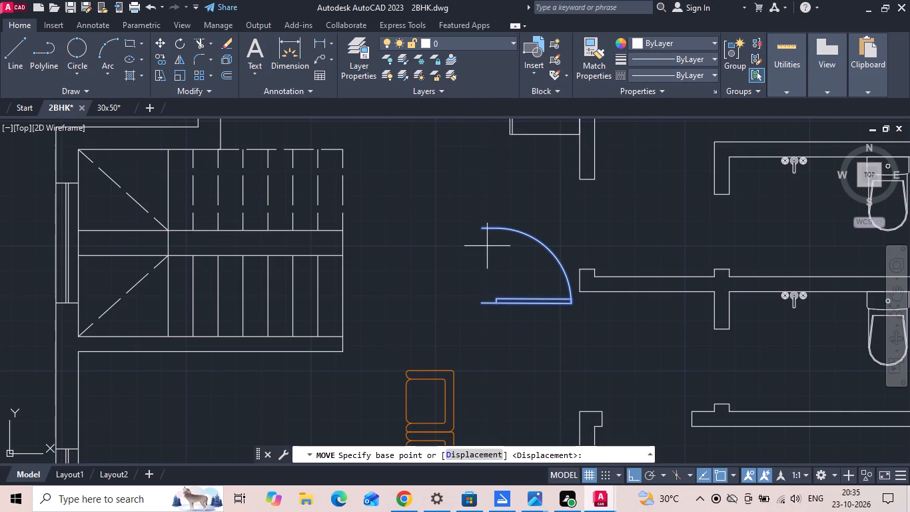
left_click(481, 230)
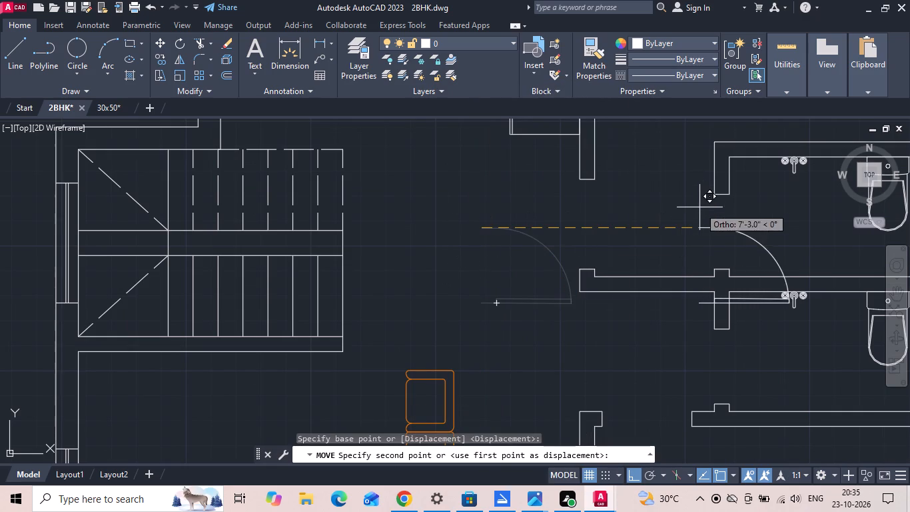
left_click(715, 197)
Copy the upper toilet's door down into the lower toilet's doorway.
left_click_drag(774, 196, 771, 202)
left_click(753, 218)
right_click(752, 219)
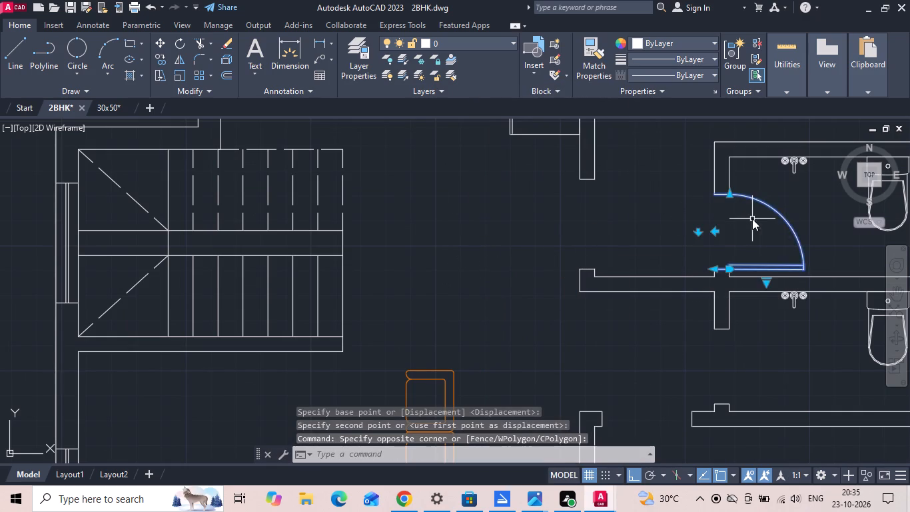
left_click(767, 252)
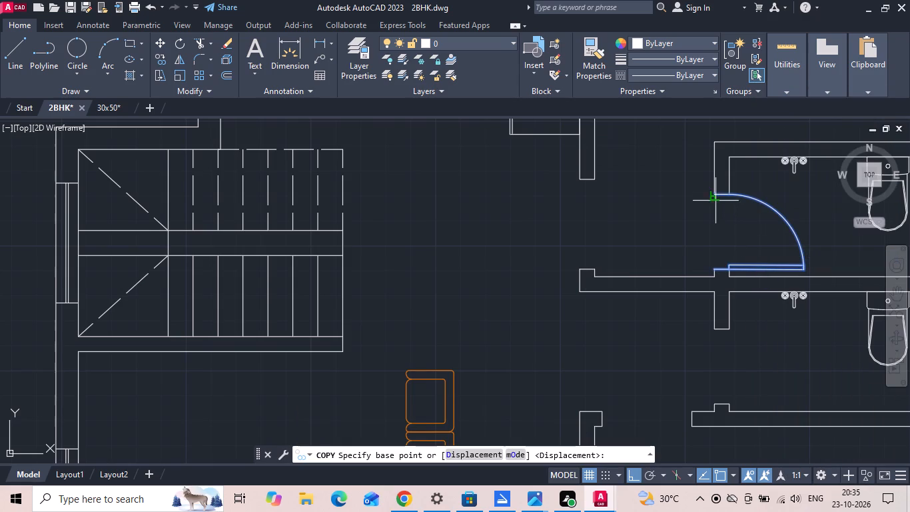
left_click(714, 193)
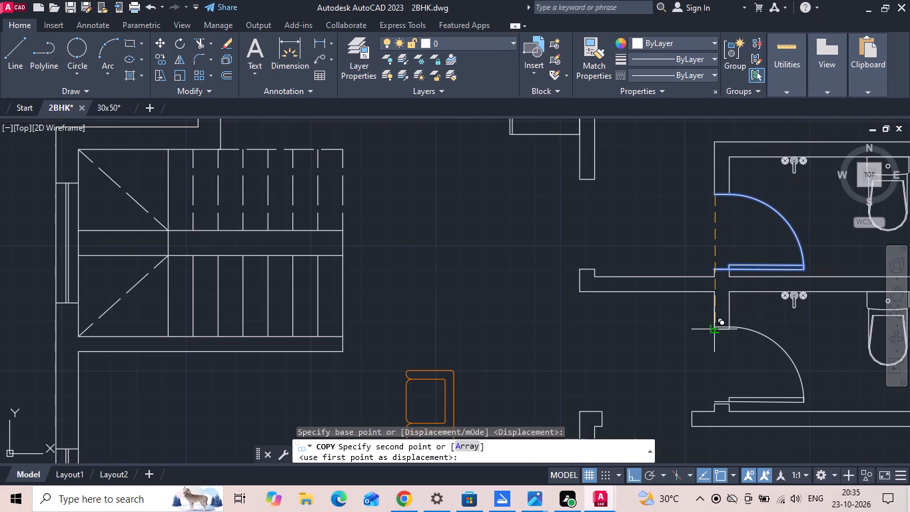
left_click(717, 327)
key("Escape")
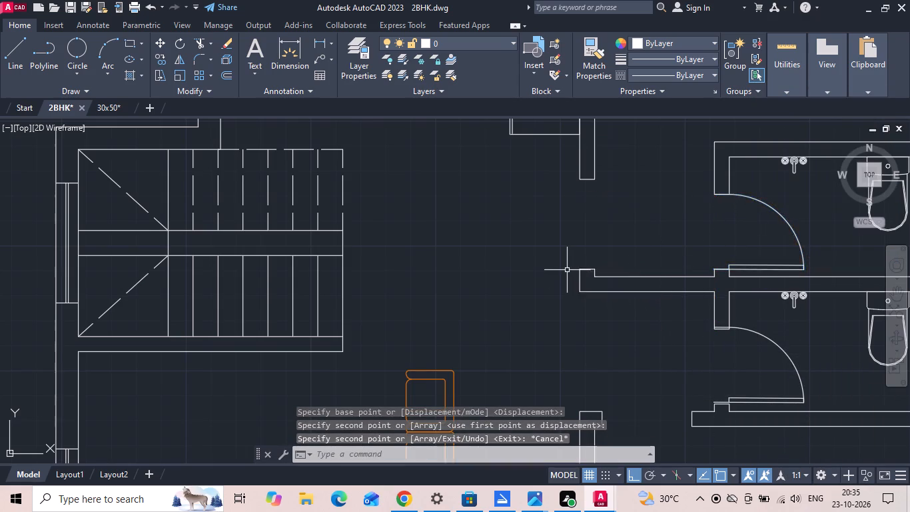
Move the lower toilet's door down so its upper jamb end meets the wall end's corner exactly.
scroll(567, 270, "down", 1)
scroll(727, 361, "up", 3)
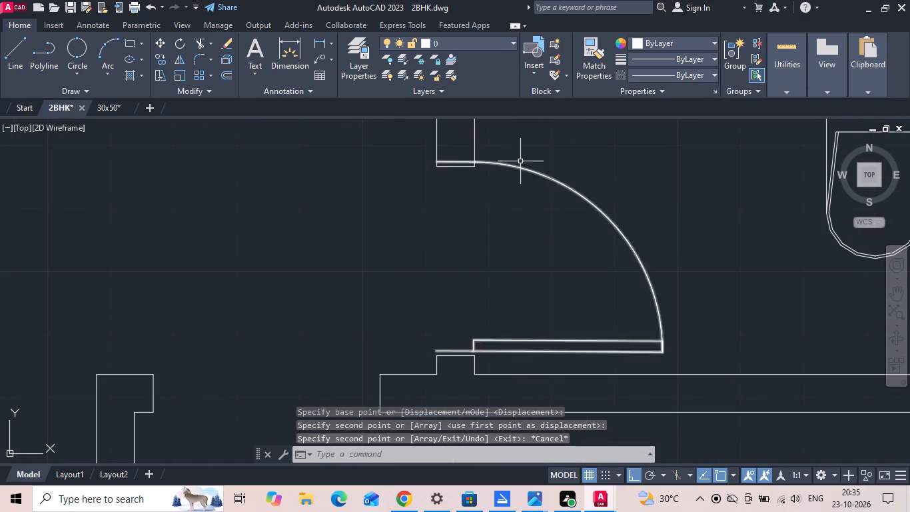
left_click_drag(519, 155, 514, 163)
left_click(488, 202)
right_click(488, 203)
left_click(492, 241)
scroll(433, 165, "up", 3)
left_click(438, 146)
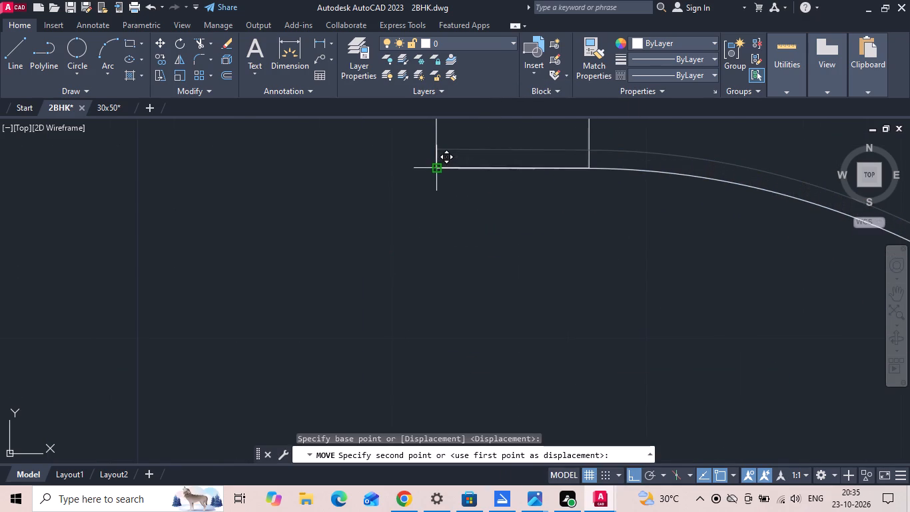
left_click(436, 164)
Copy the POOJA room label into the middle of the living room with Ortho off.
scroll(482, 213, "down", 7)
scroll(555, 254, "down", 2)
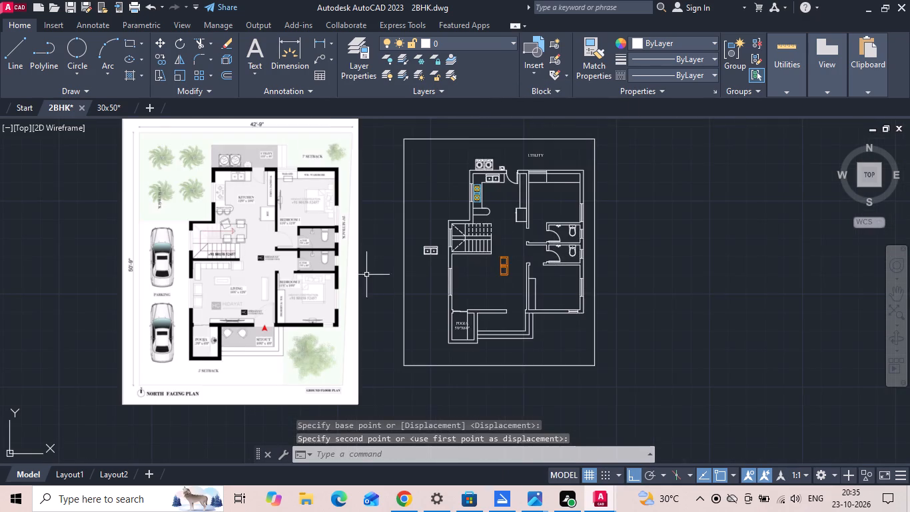
scroll(348, 285, "up", 1)
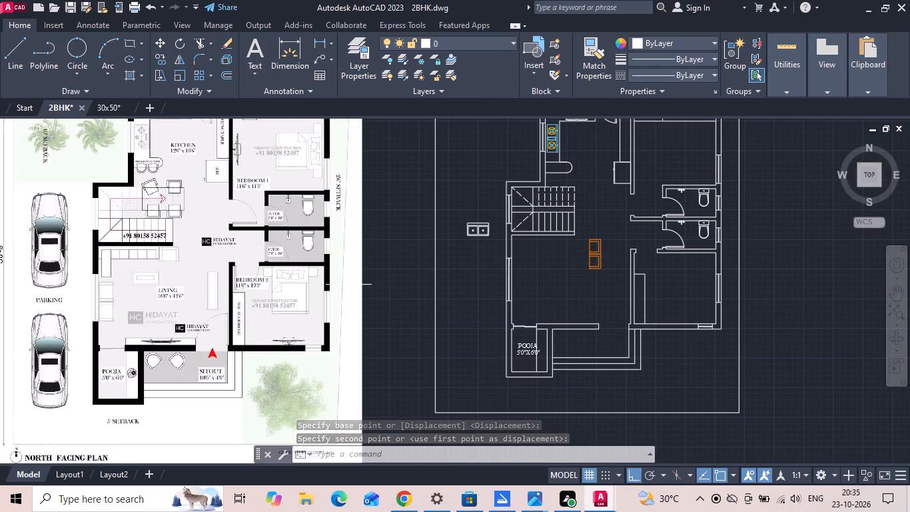
left_click(533, 350)
right_click(534, 350)
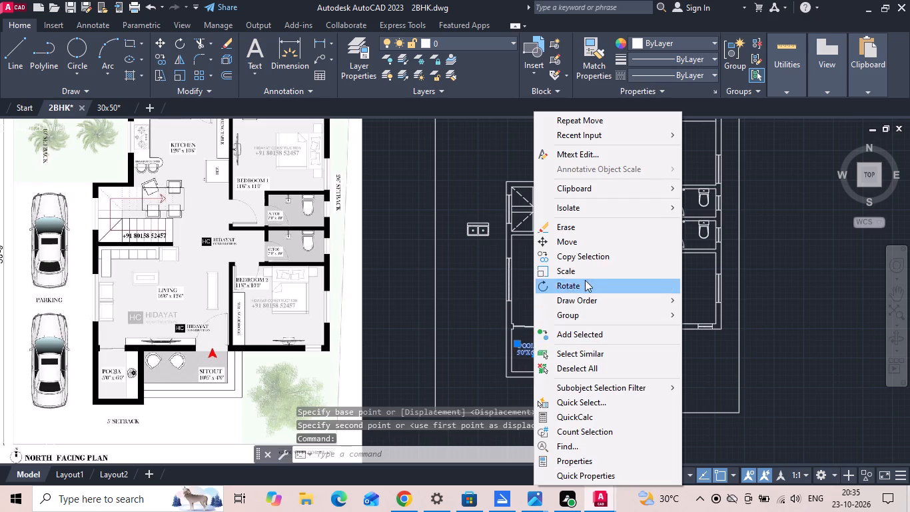
left_click(592, 251)
left_click_drag(532, 361, 534, 354)
scroll(558, 282, "up", 1)
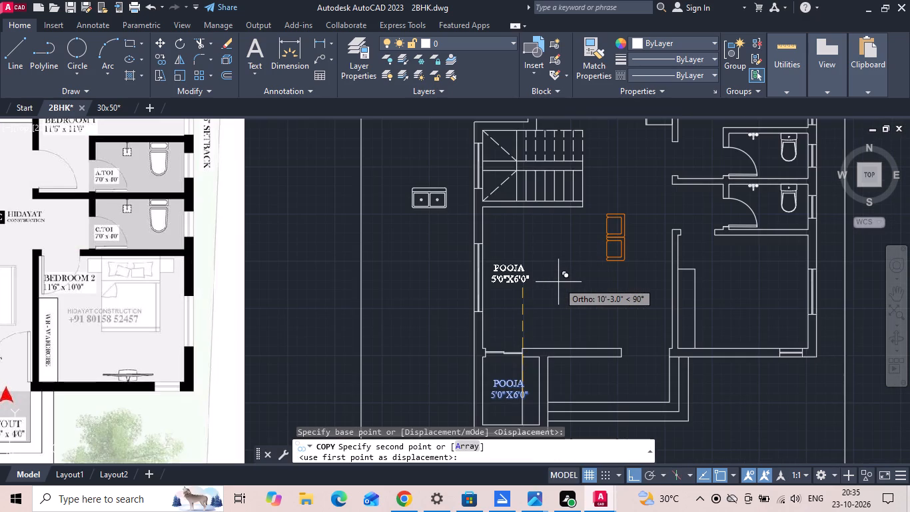
key("F8")
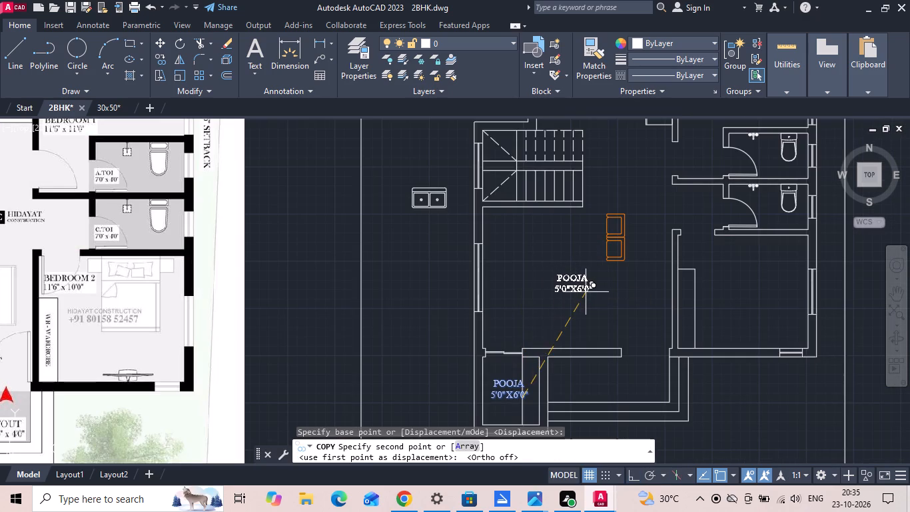
left_click(586, 292)
scroll(584, 295, "down", 1)
scroll(578, 295, "up", 2)
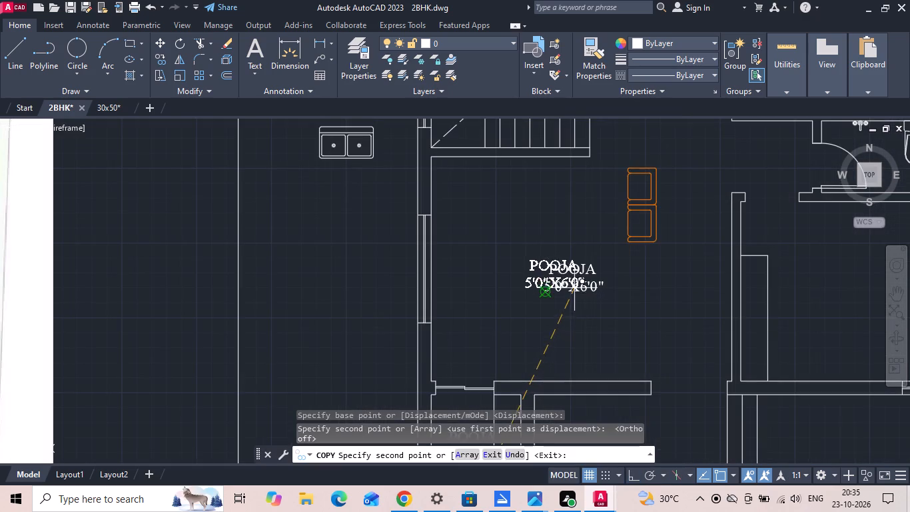
key("Escape")
Replace the copied label's room name with LIVING on its own line.
double_click(576, 273)
scroll(576, 273, "up", 2)
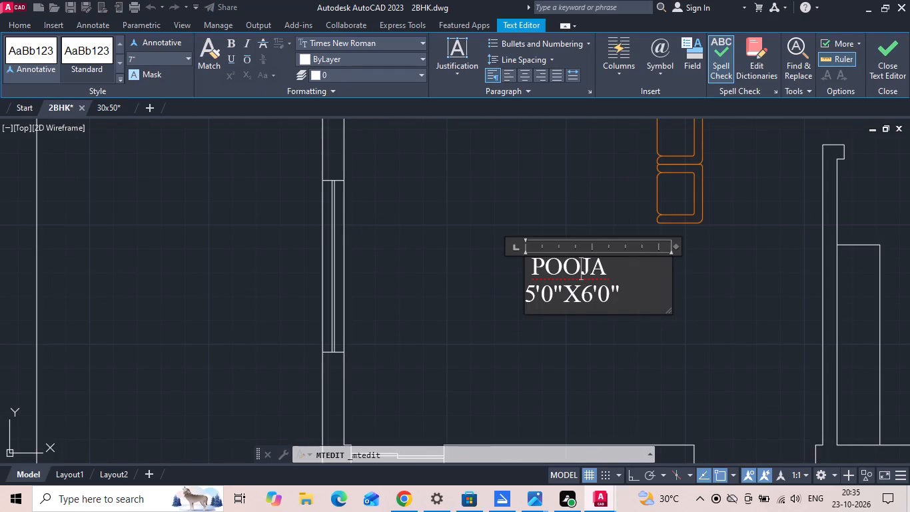
left_click_drag(615, 277, 520, 281)
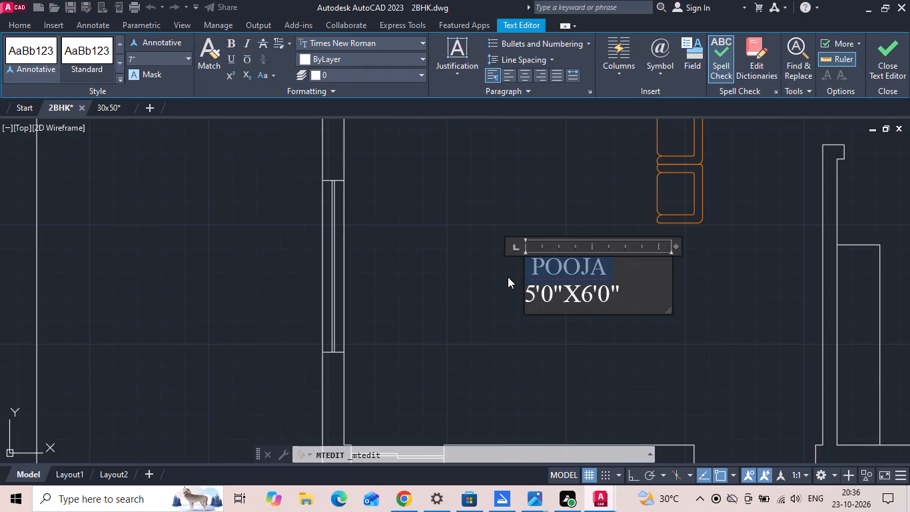
key("BackSpace")
key("l")
key("i")
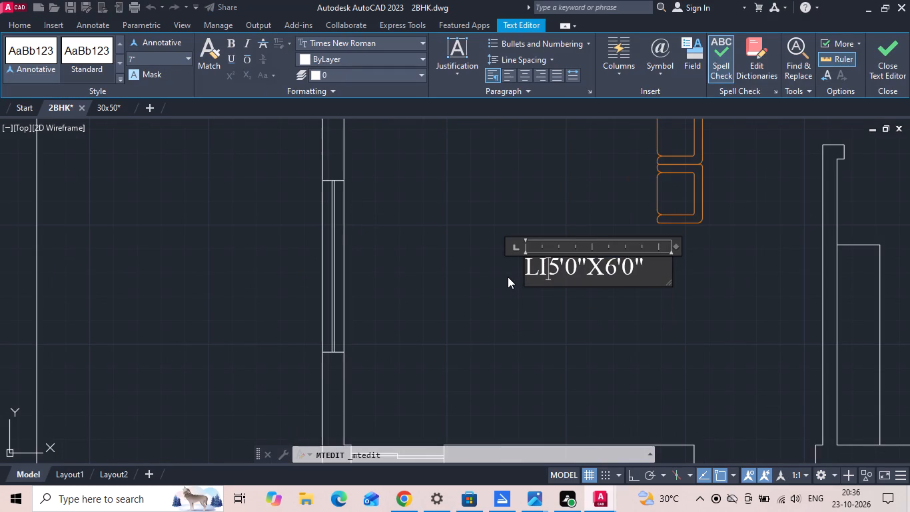
type("VING")
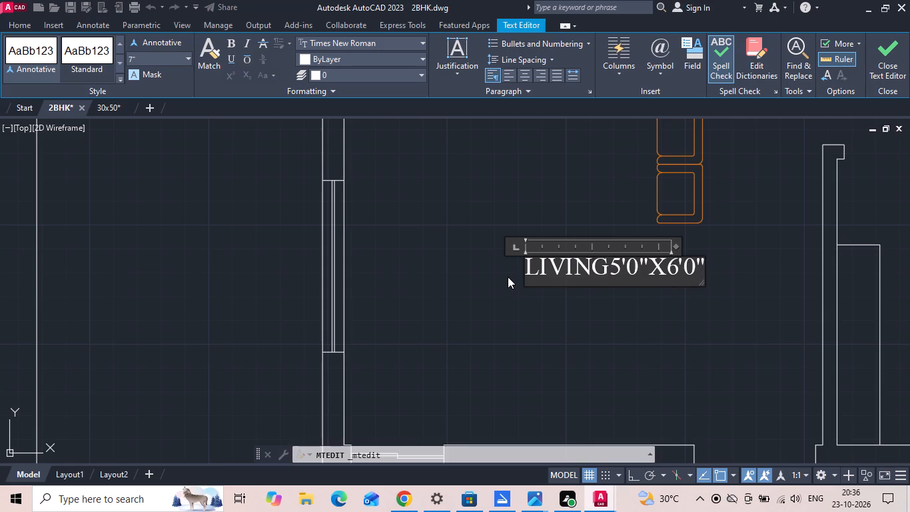
key("Return")
Set the living room label's size line to 16'6"X12'6", as in the reference plan.
scroll(543, 273, "down", 2)
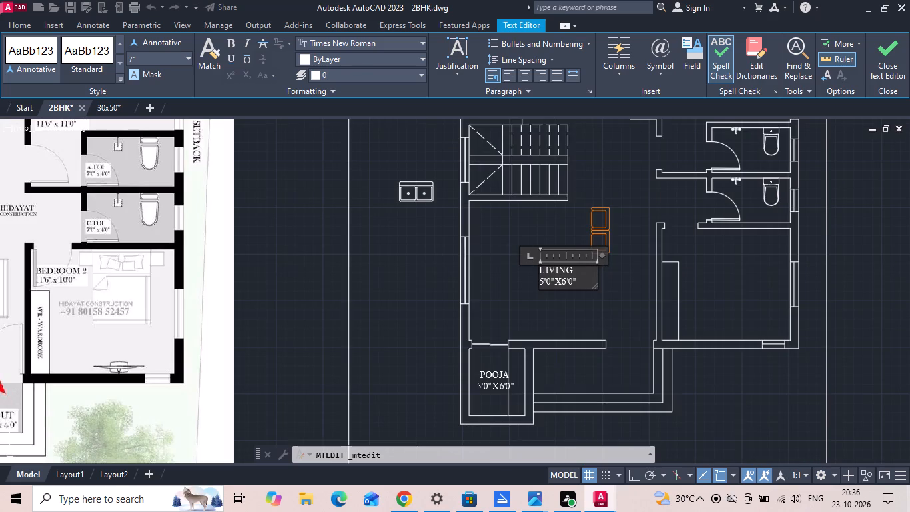
middle_click_drag(509, 279, 642, 283)
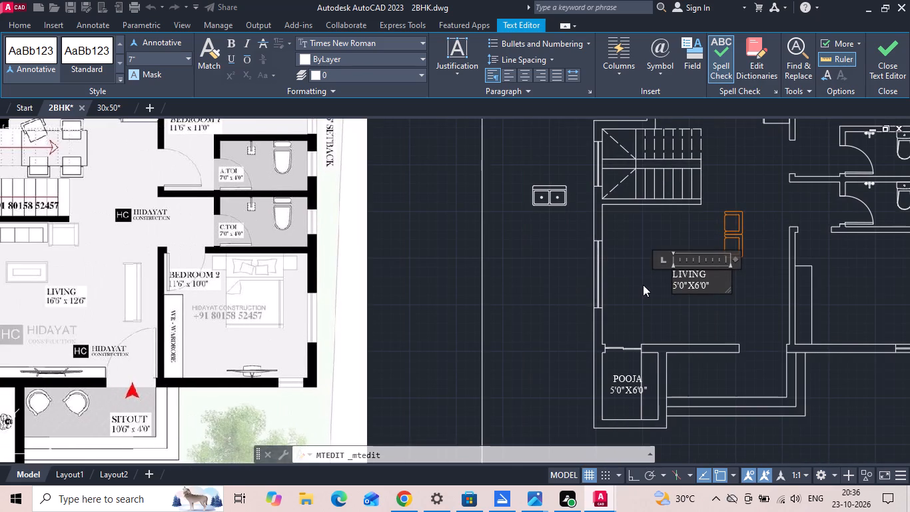
scroll(73, 315, "up", 2)
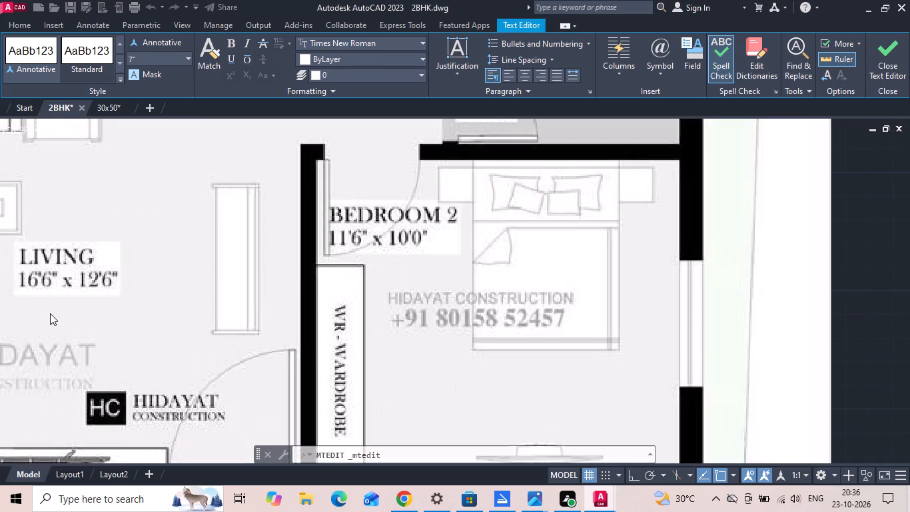
scroll(50, 313, "down", 4)
scroll(337, 317, "up", 3)
scroll(201, 265, "up", 3)
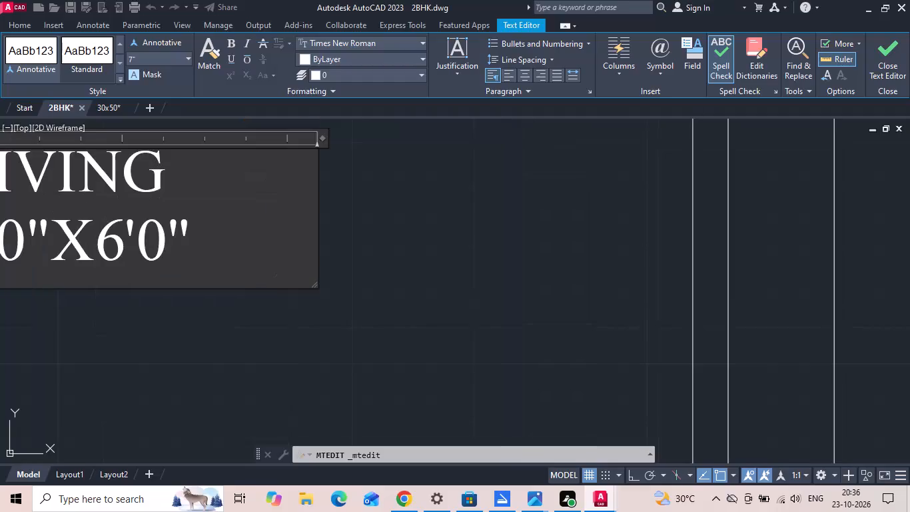
middle_click_drag(340, 301, 507, 333)
left_click(292, 274)
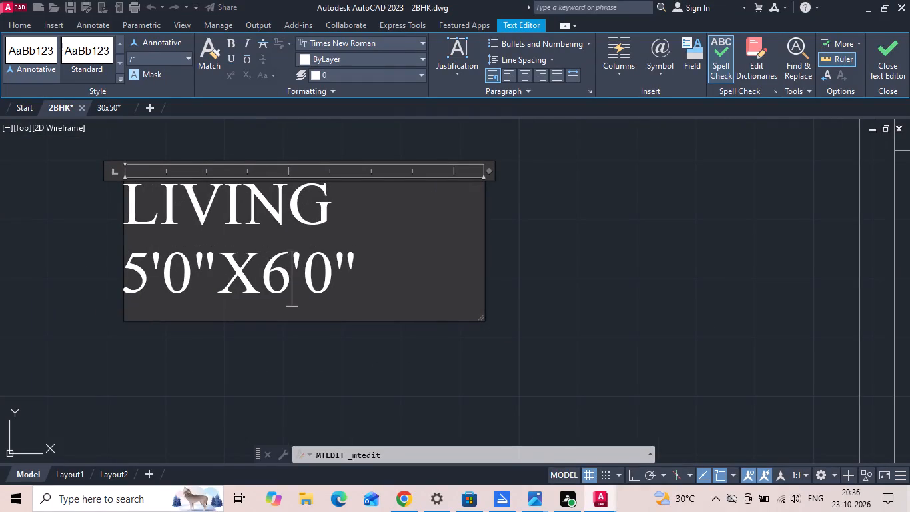
key("BackSpace")
type("12")
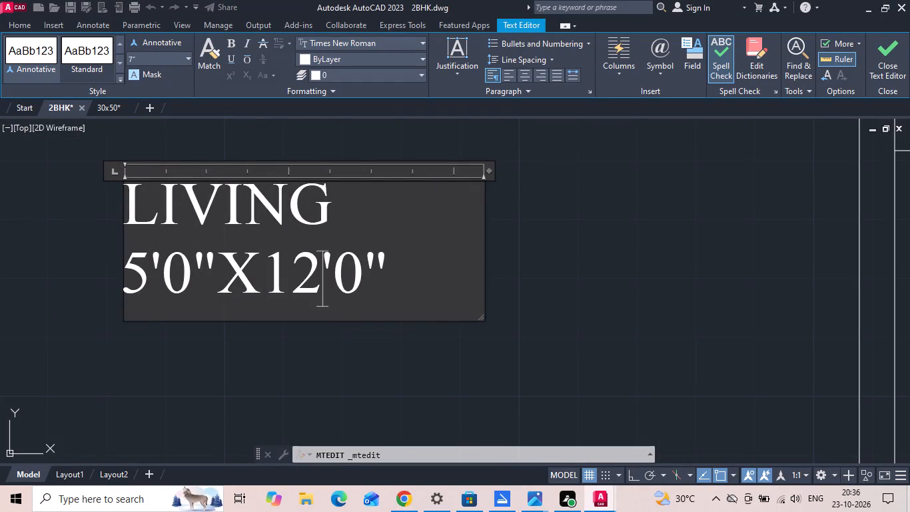
left_click(360, 275)
key("BackSpace")
key("6")
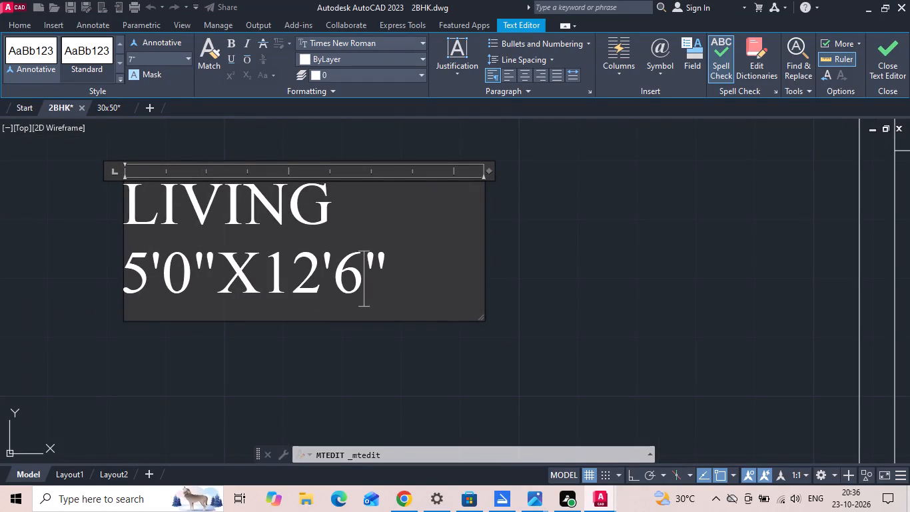
left_click(192, 267)
key("BackSpace")
key("6")
left_click(151, 277)
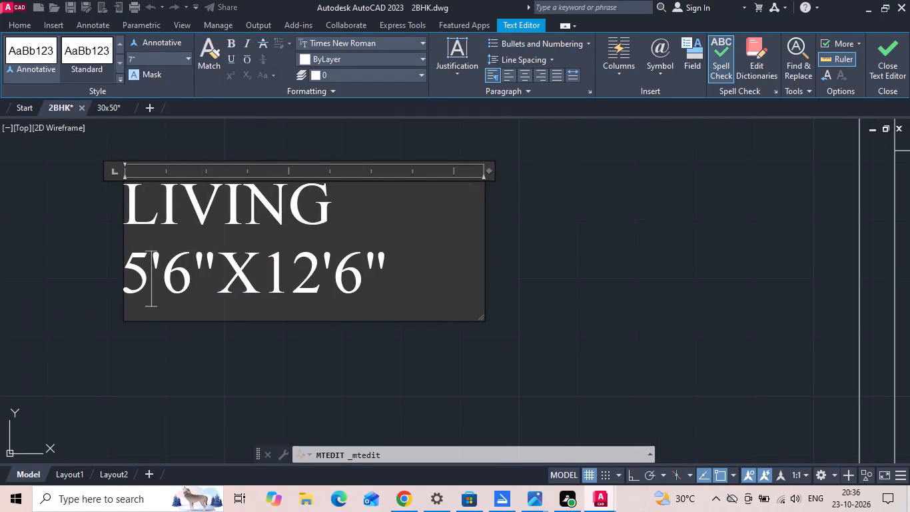
key("BackSpace")
type("16")
scroll(312, 324, "down", 1)
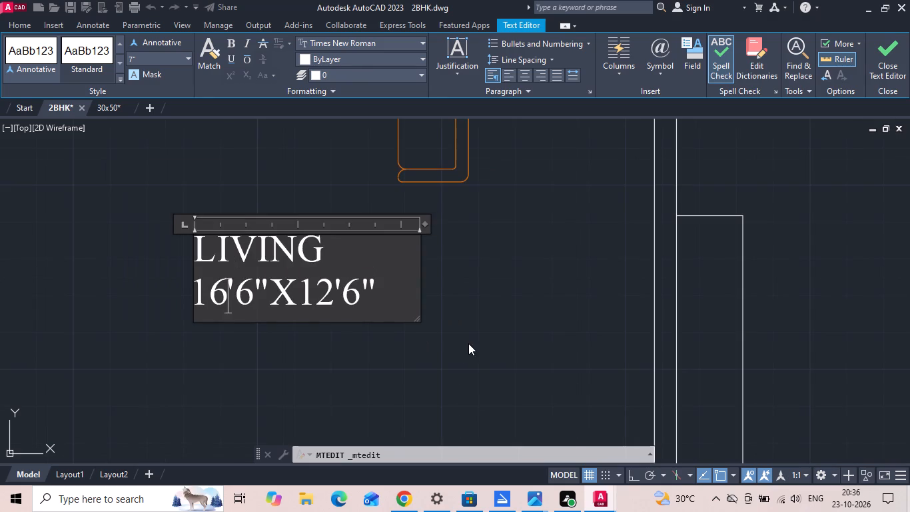
Indent the LIVING line by two spaces to centre it over the size line, and finish editing the label.
left_click(199, 250)
key("space")
key("space")
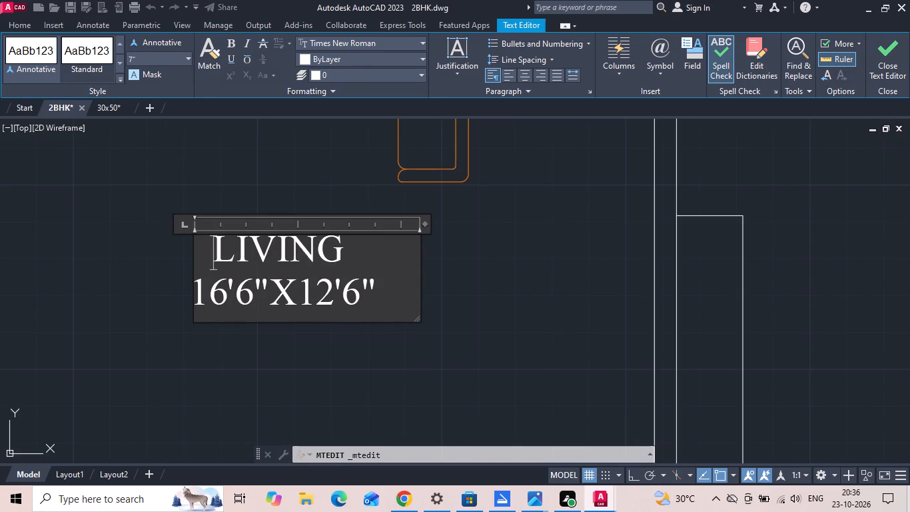
left_click(261, 351)
Move the LIVING label slightly toward the window wall of the living room.
scroll(583, 257, "down", 4)
left_click(487, 271)
right_click(486, 271)
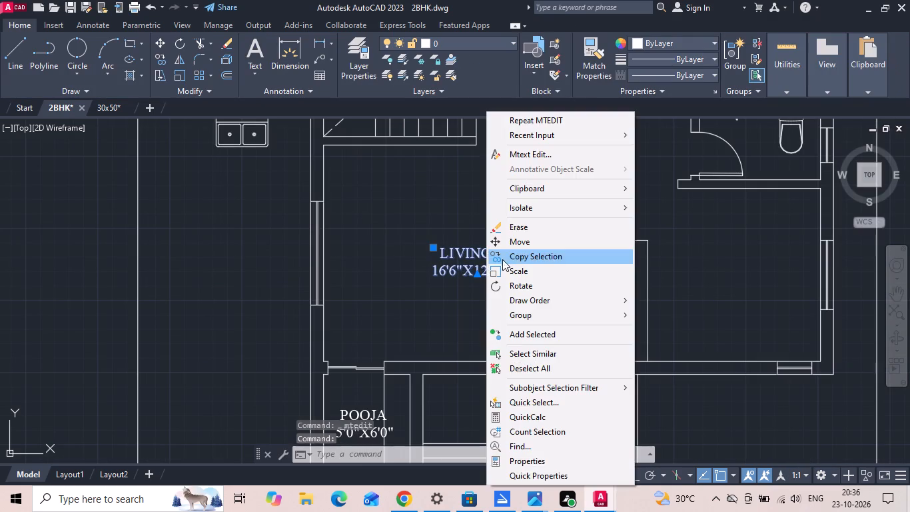
left_click(516, 243)
left_click(518, 298)
left_click(506, 294)
Save the 2BHK drawing.
key("ctrl+s")
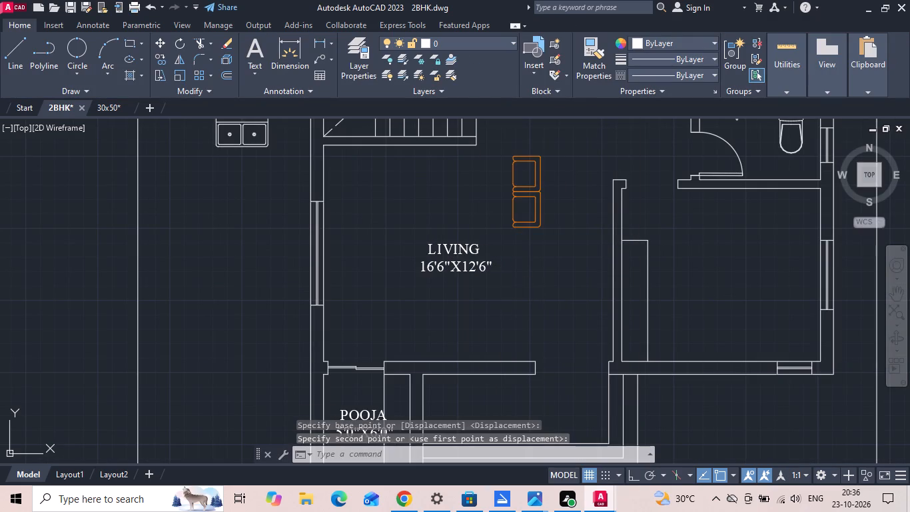
scroll(489, 303, "down", 2)
middle_click_drag(480, 305, 506, 311)
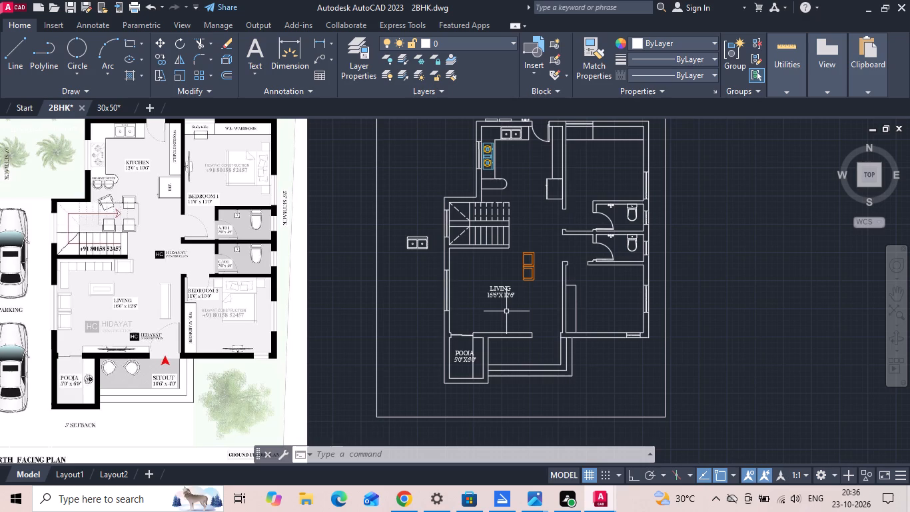
key("ctrl+s")
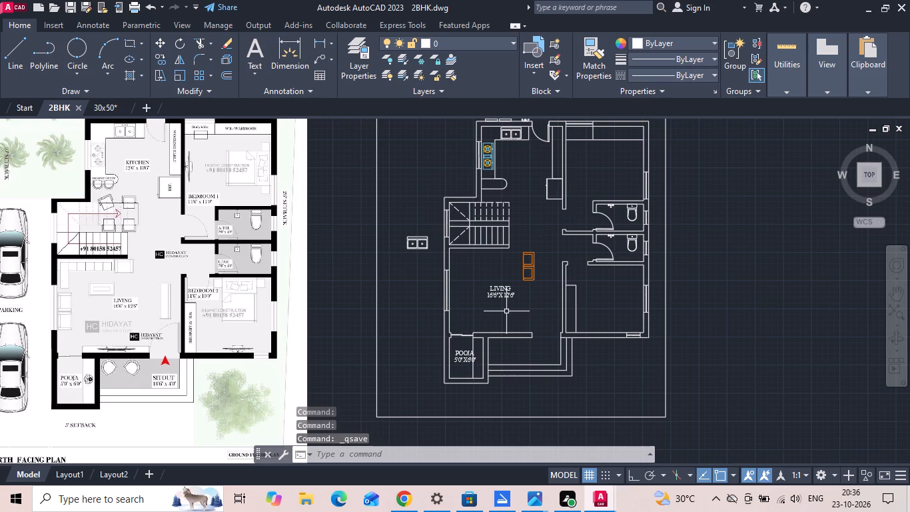
key("ctrl+s")
key("ctrl+s")
key("ctrl+s")
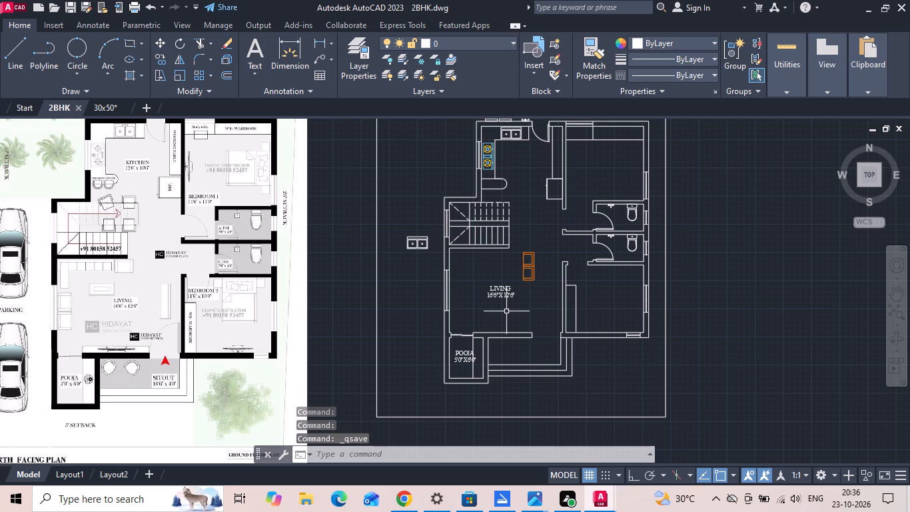
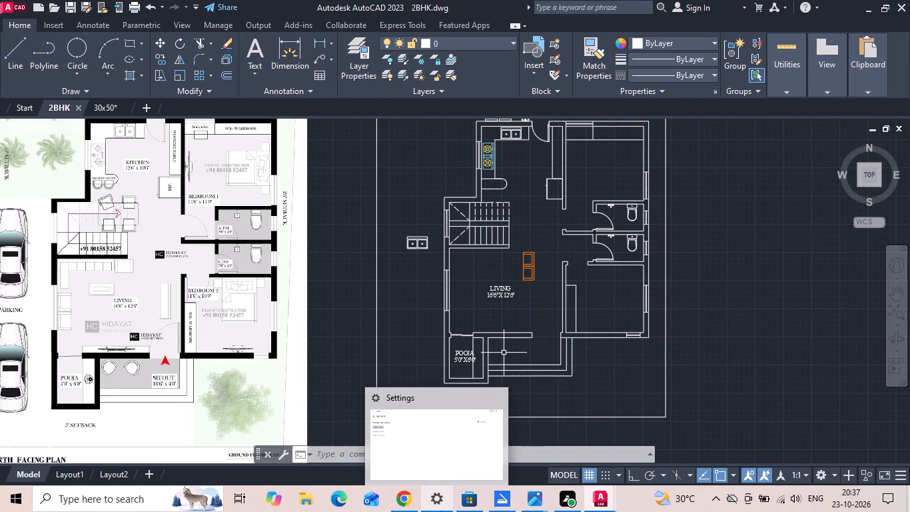
Save the 2BHK drawing.
key("ctrl+s")
key("ctrl+s")
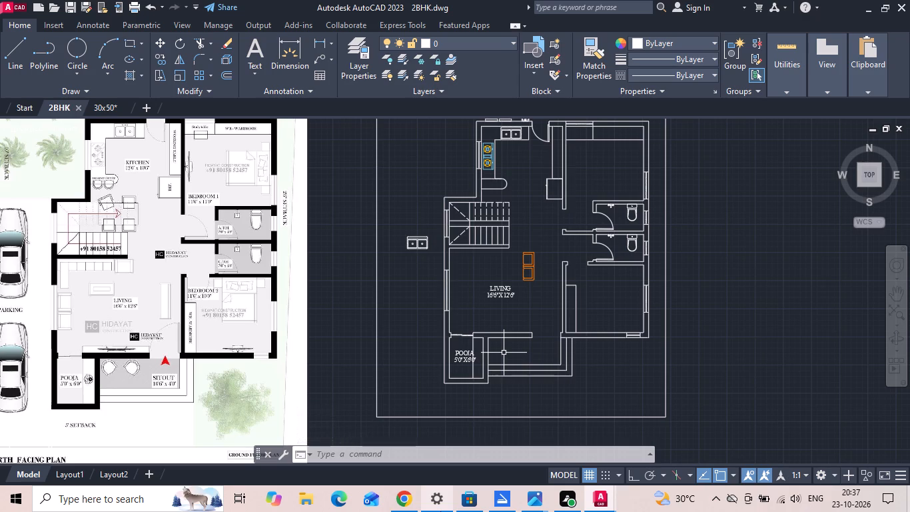
key("ctrl+s")
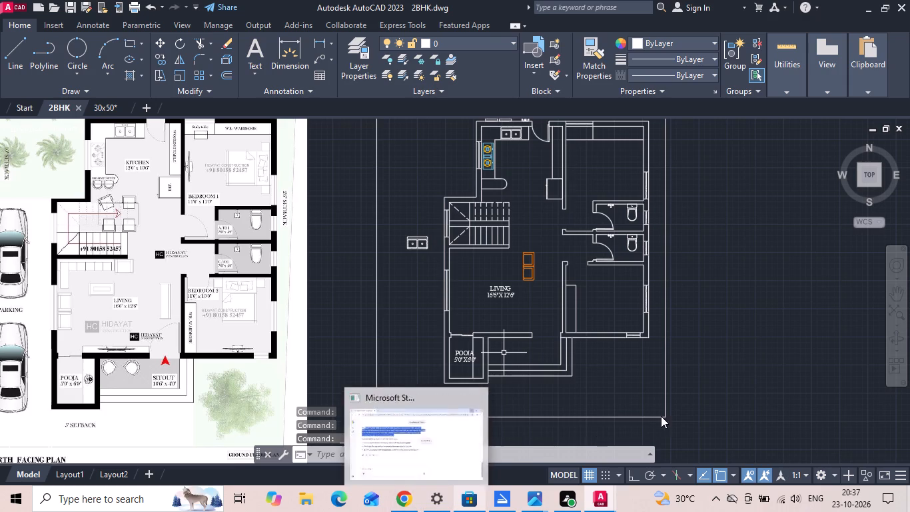
Copy the lower toilet's door block into Bedroom 2, just below its door opening.
scroll(666, 415, "down", 1)
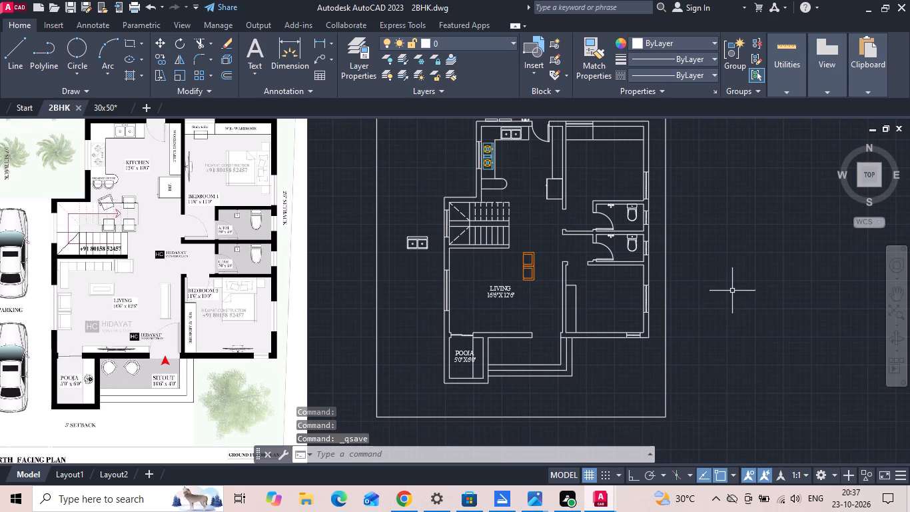
middle_click_drag(734, 294, 739, 314)
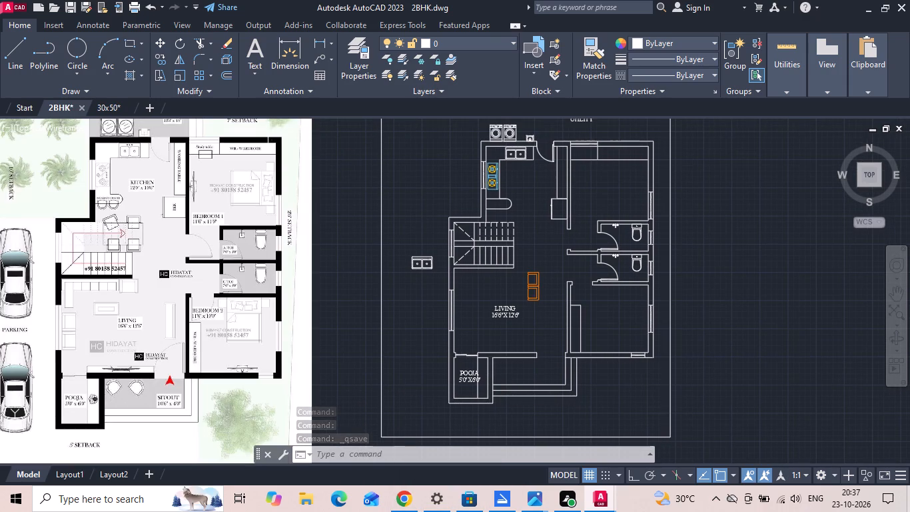
scroll(632, 287, "up", 2)
scroll(570, 230, "up", 1)
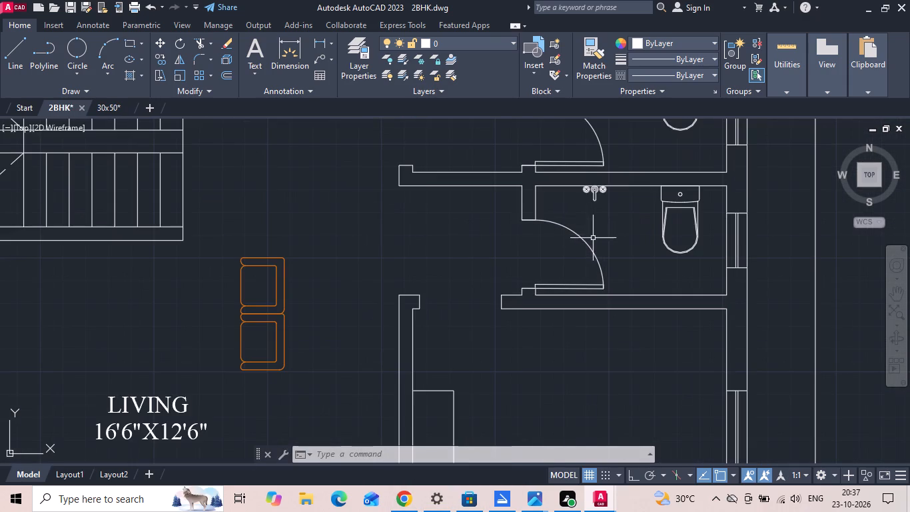
left_click(594, 240)
left_click(578, 245)
right_click(578, 245)
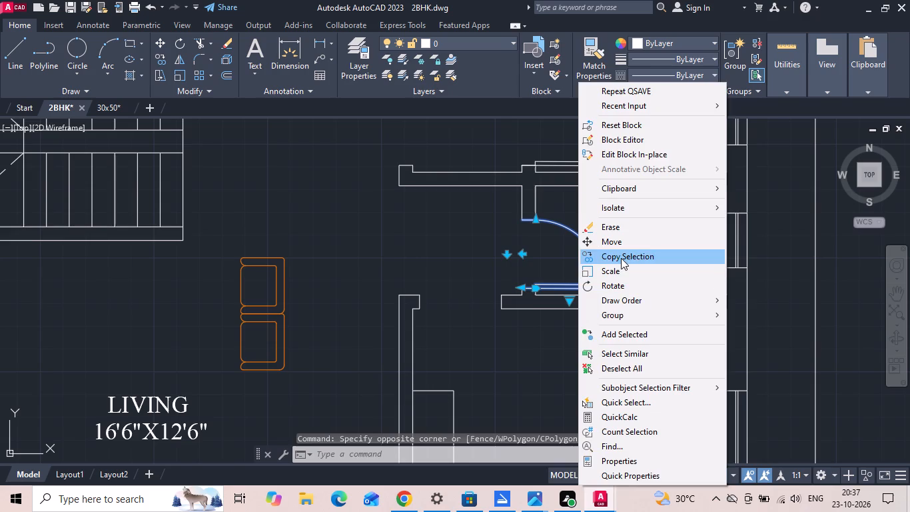
left_click(621, 258)
left_click_drag(607, 268, 606, 275)
middle_click_drag(562, 391, 554, 351)
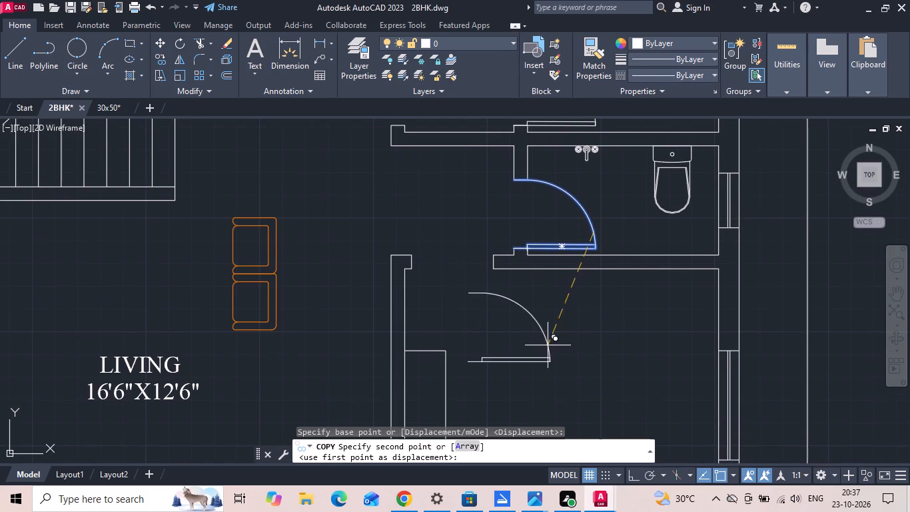
middle_click_drag(546, 344, 553, 278)
scroll(553, 278, "up", 1)
left_click(553, 277)
key("Escape")
Rotate the copied door to 270° with Ortho on so its leaf stands vertical.
left_click(560, 254)
left_click(503, 265)
right_click(502, 265)
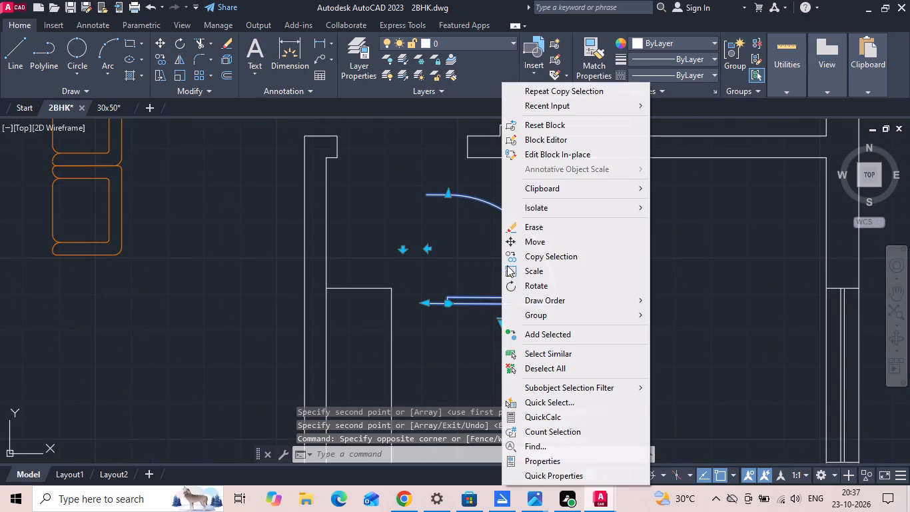
left_click(523, 283)
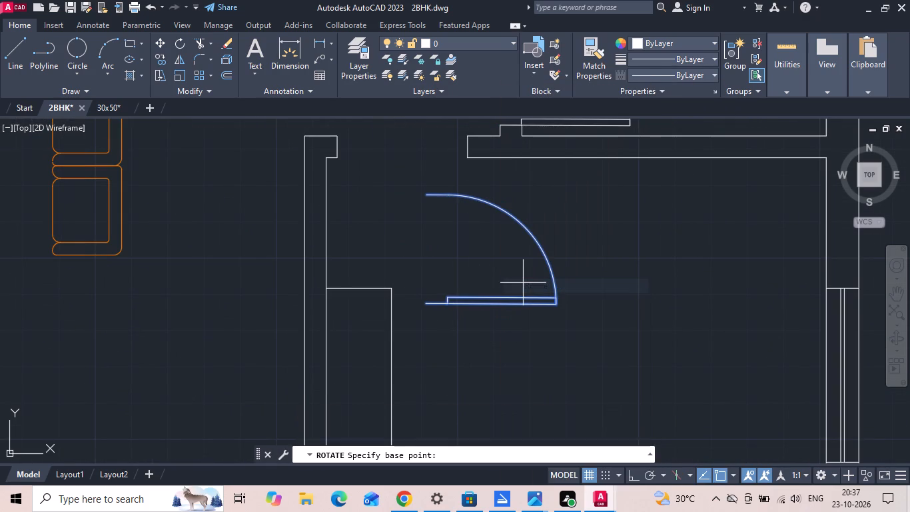
key("F8")
left_click_drag(514, 269, 512, 276)
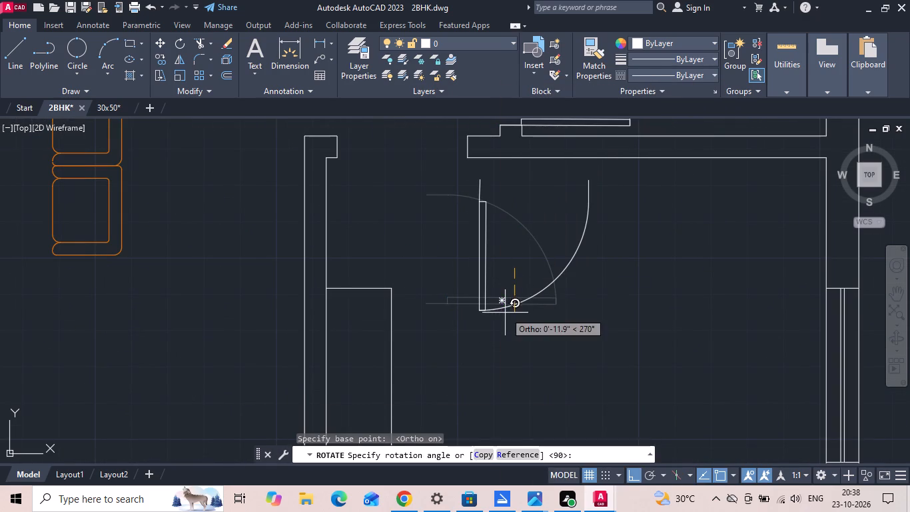
left_click(505, 373)
Move the rotated door by its frame end onto the upper corner of the wall stub at Bedroom 2's opening.
left_click_drag(534, 206, 488, 225)
left_click(448, 241)
right_click(448, 241)
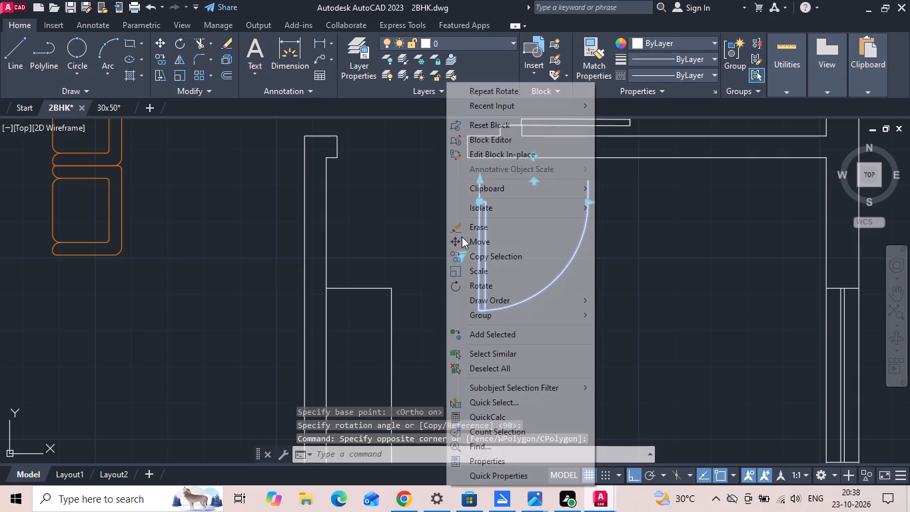
left_click(462, 237)
scroll(476, 173, "up", 3)
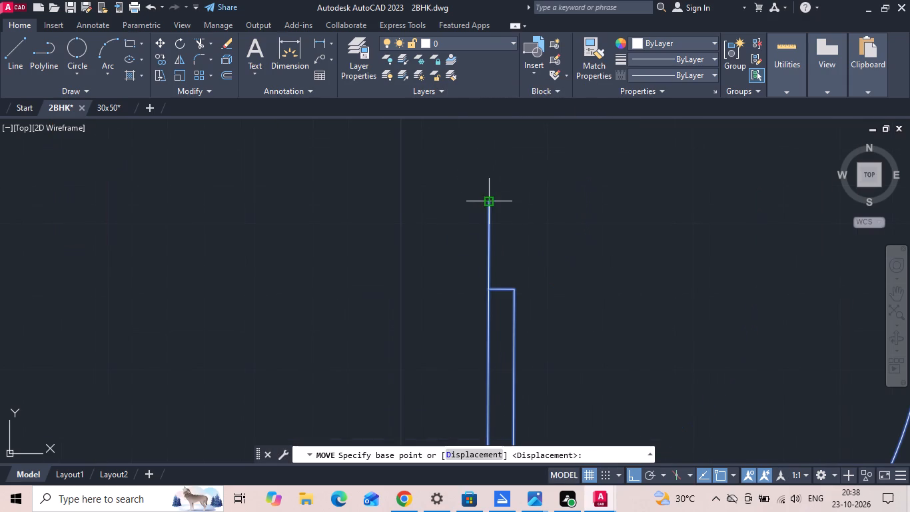
left_click(490, 199)
scroll(532, 287, "down", 2)
left_click(290, 187)
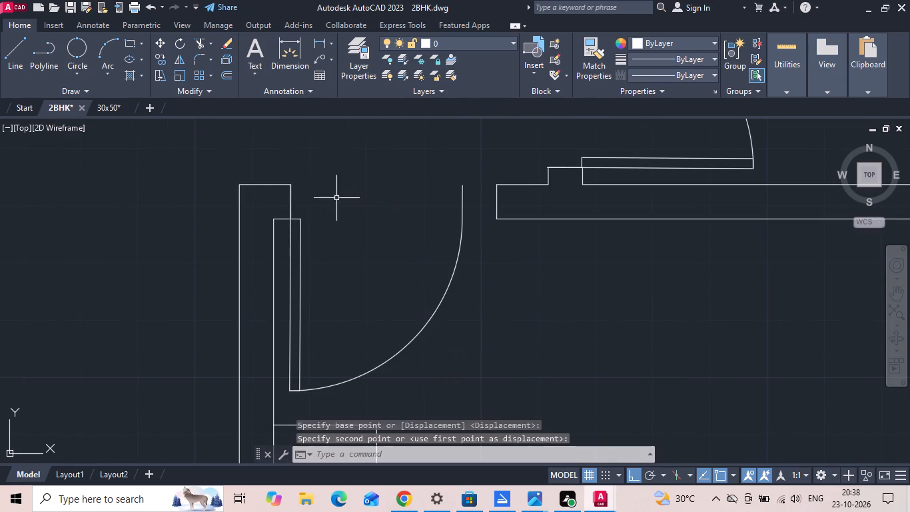
Stretch the Bedroom 2 door's width to reach the opposite jamb of the opening.
left_click_drag(469, 185, 460, 199)
left_click(450, 215)
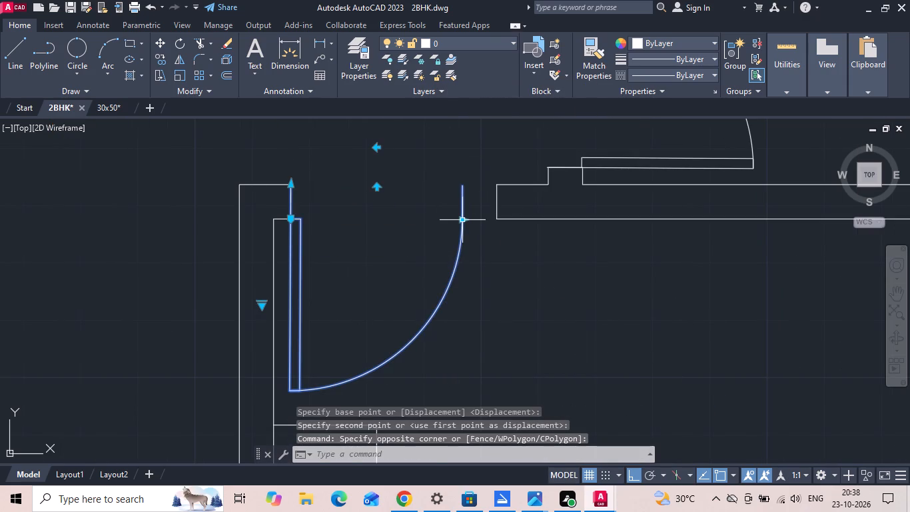
left_click(463, 219)
left_click(496, 221)
scroll(422, 205, "down", 2)
key("Escape")
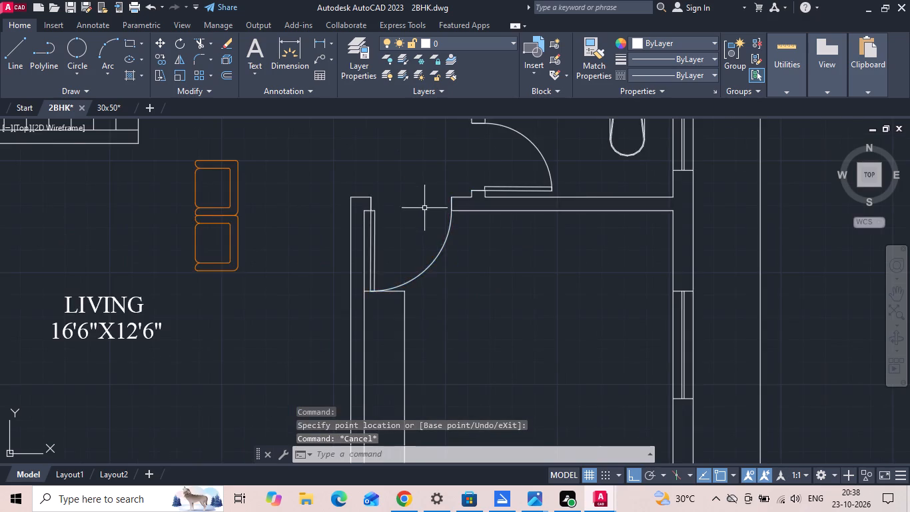
Move the top edge line of the Bedroom 2 wardrobe down 6", away from the door.
scroll(438, 241, "down", 2)
middle_click_drag(460, 312, 460, 318)
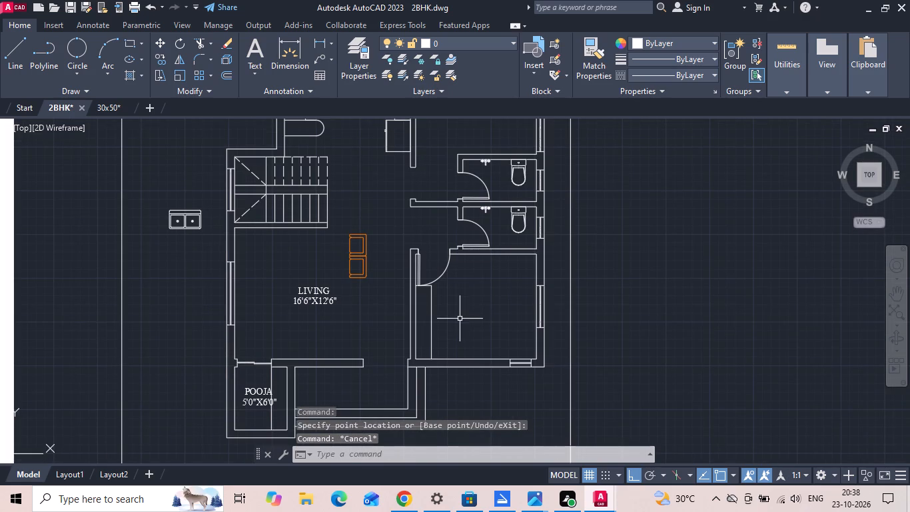
scroll(413, 290, "up", 3)
left_click(469, 270)
scroll(470, 267, "up", 3)
left_click(448, 261)
right_click(448, 260)
left_click(482, 245)
left_click_drag(636, 284, 633, 323)
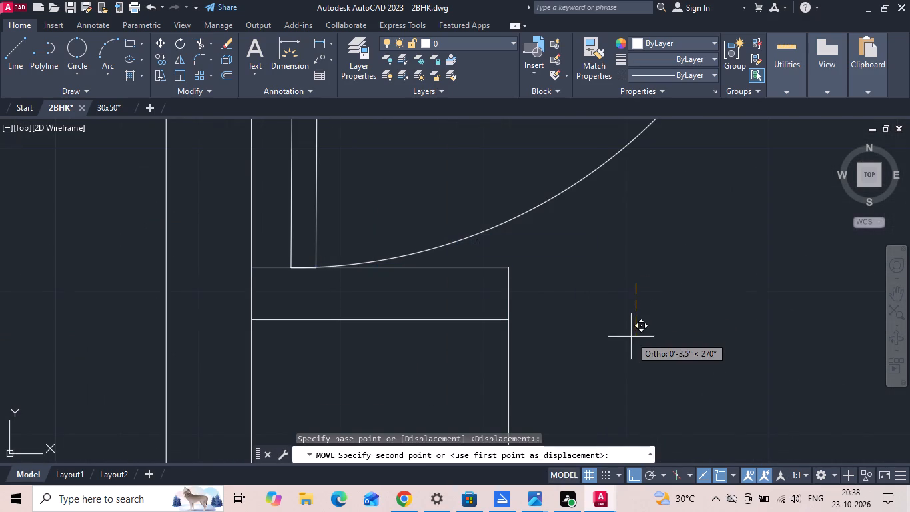
type("6")
key("space")
Trim the wardrobe's side line projecting above its moved top edge.
key("t")
key("r")
key("space")
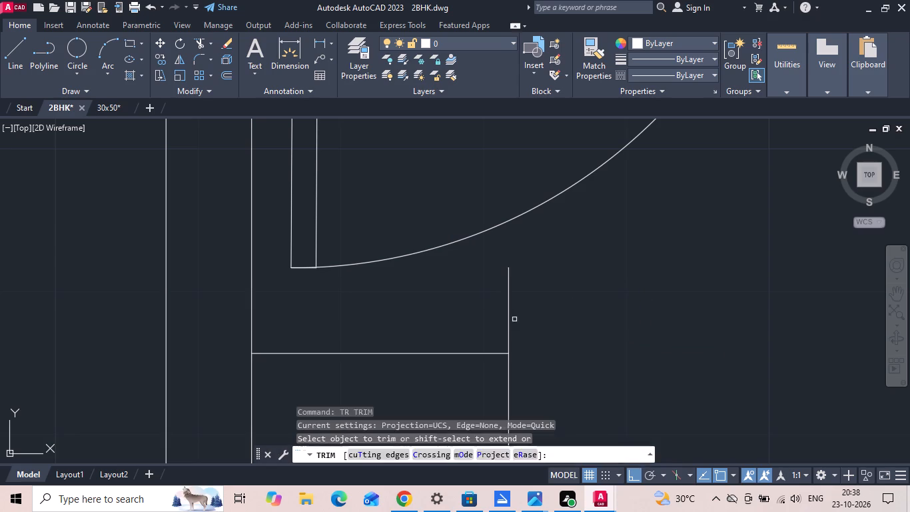
left_click_drag(482, 319, 556, 321)
Save the 2BHK drawing with the Bedroom 2 door and wardrobe edits.
key("ctrl+s")
key("ctrl+s")
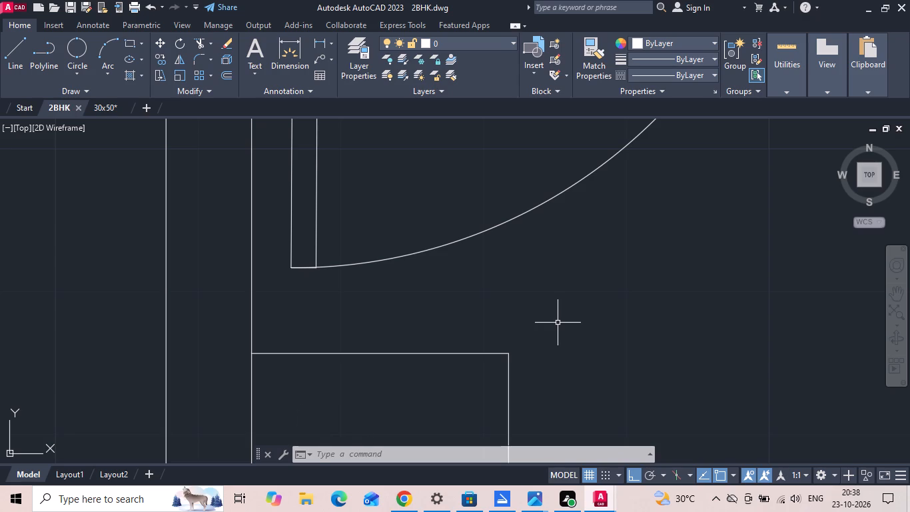
left_click(558, 323)
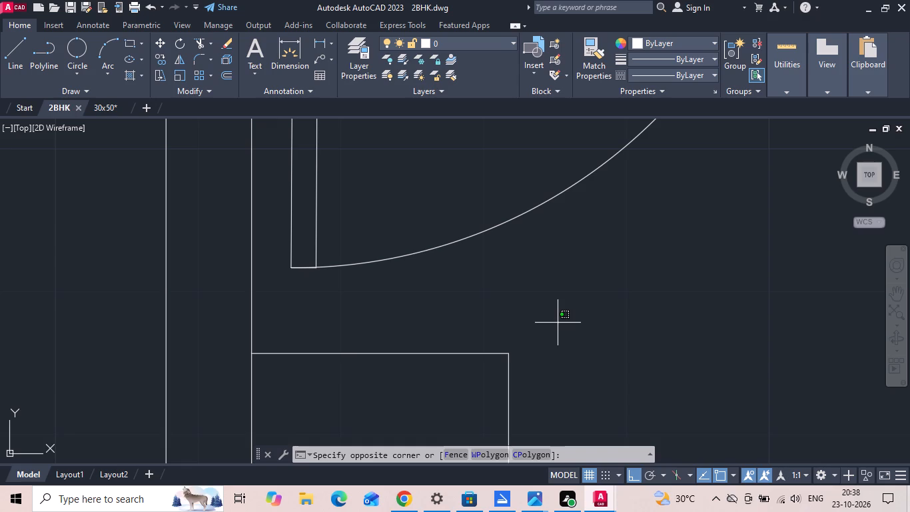
key("ctrl+s")
key("ctrl+s")
In the 30x50 drawing, copy the two sitout chairs, cyan bedroom TV unit, WA-WARDROBE label, PARKING label and car to the clipboard.
scroll(219, 437, "down", 2)
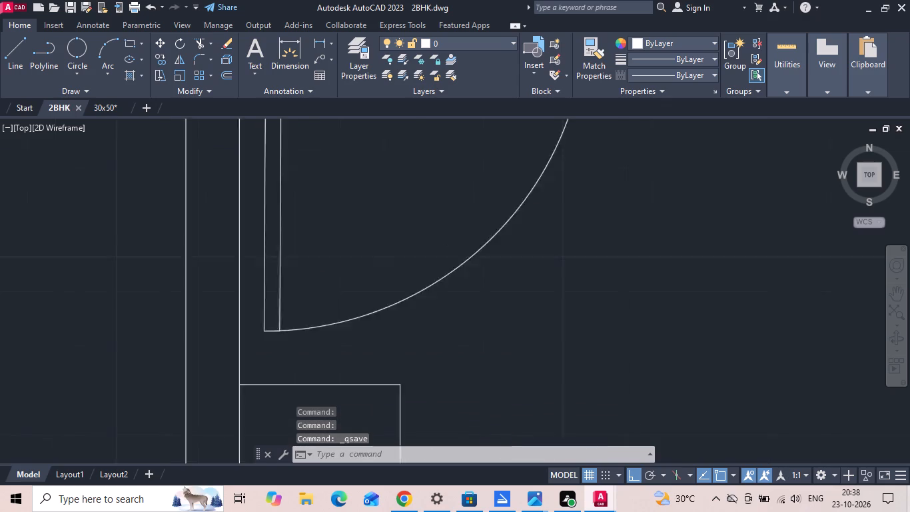
scroll(219, 437, "down", 1)
scroll(330, 287, "down", 1)
middle_click_drag(404, 240, 498, 229)
scroll(503, 228, "down", 2)
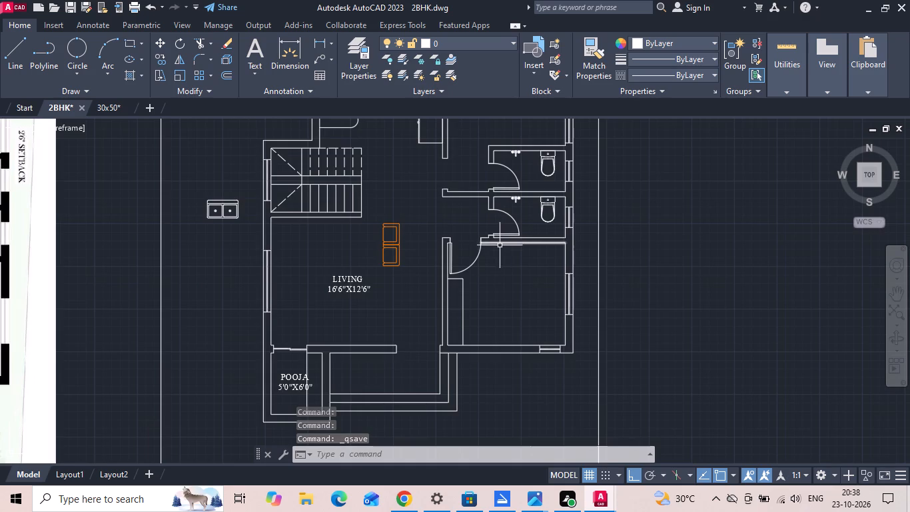
scroll(497, 250, "down", 1)
middle_click_drag(412, 317, 471, 297)
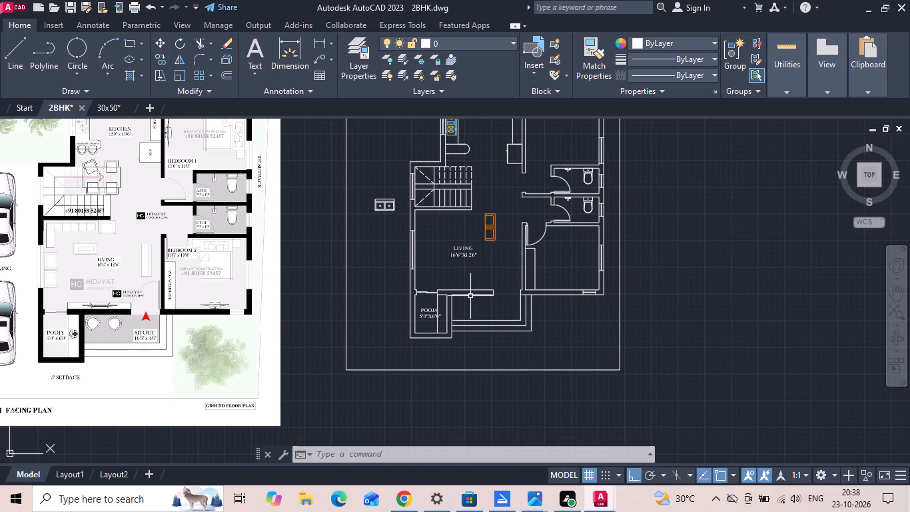
left_click(105, 105)
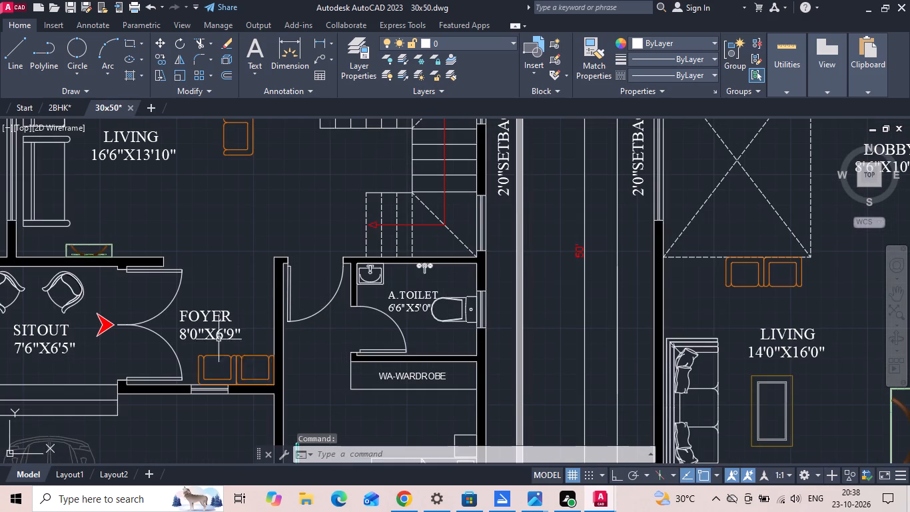
middle_click_drag(179, 309, 380, 251)
left_click(289, 235)
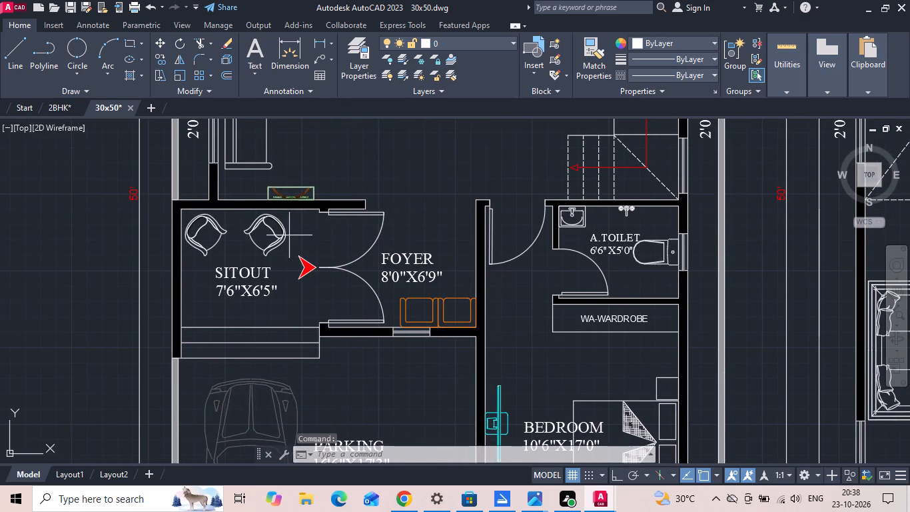
left_click(196, 237)
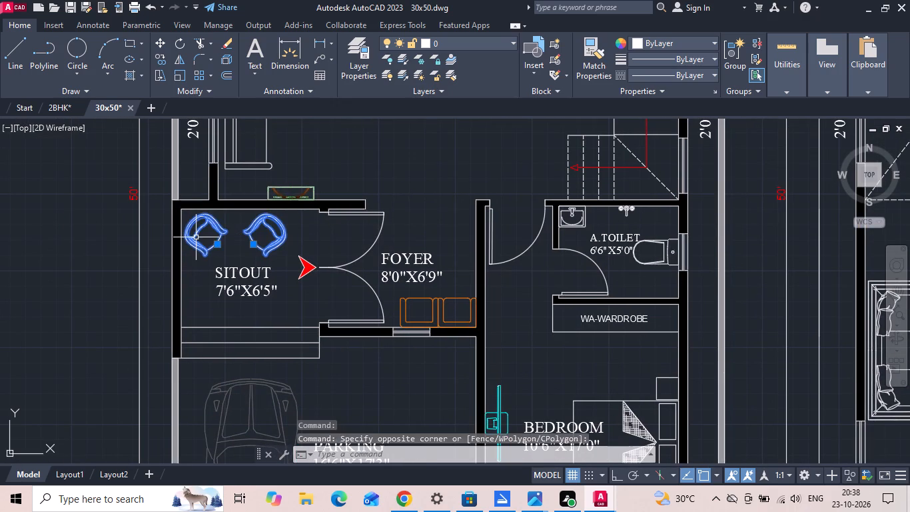
scroll(195, 237, "down", 1)
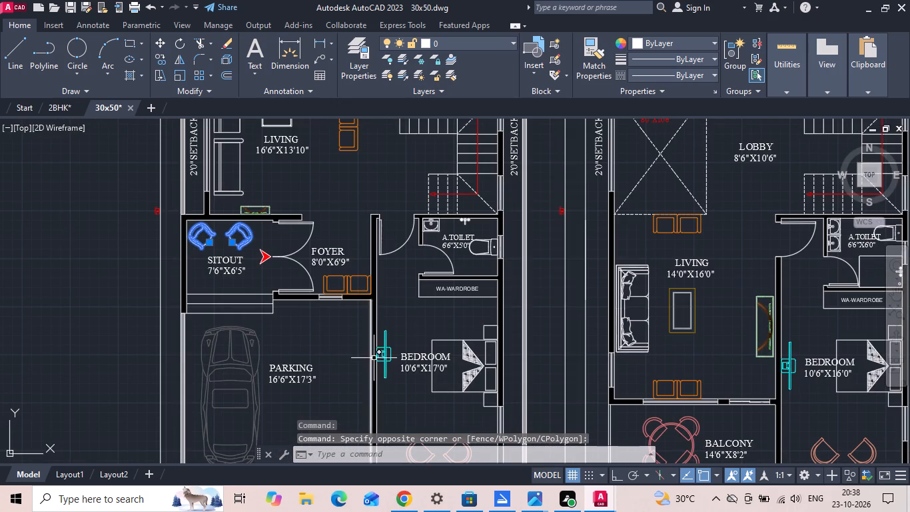
left_click(378, 355)
left_click(459, 291)
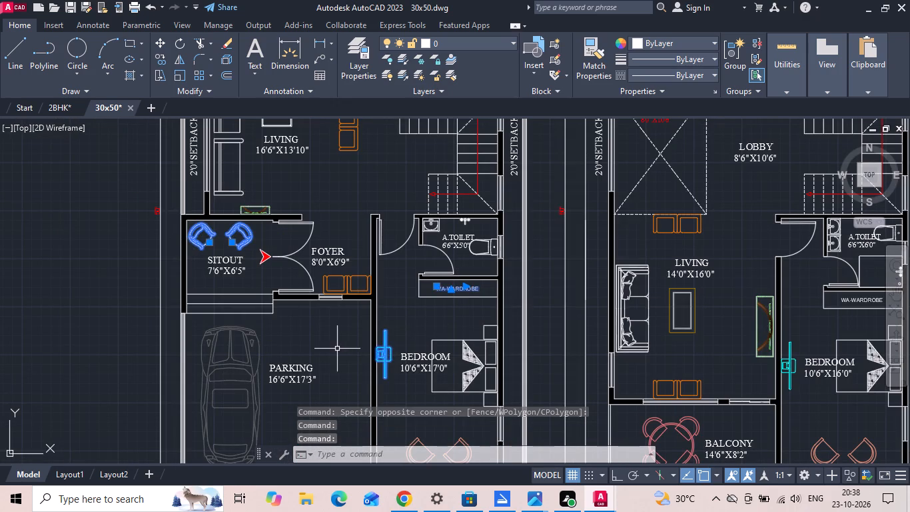
left_click_drag(330, 354, 283, 369)
left_click(227, 392)
key("ctrl+c")
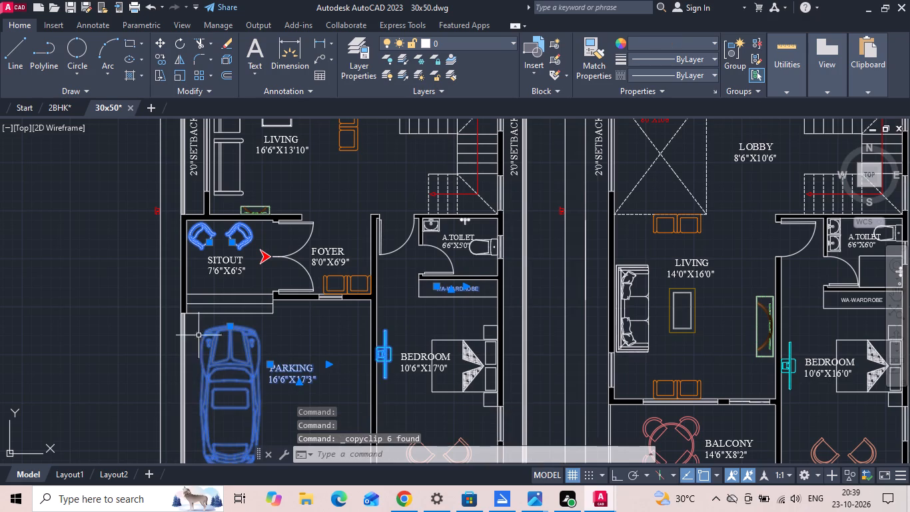
Paste the copied furniture, car and labels into the 2BHK drawing beside and over the living room.
left_click(55, 105)
key("ctrl+v")
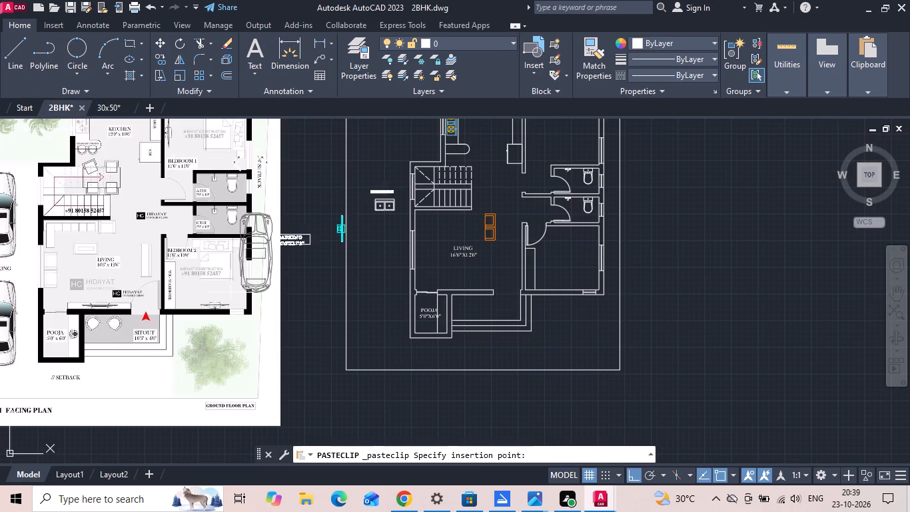
left_click(355, 338)
key("Escape")
Erase the spare double-bowl sink lying outside the house beside the staircase.
scroll(380, 207, "up", 2)
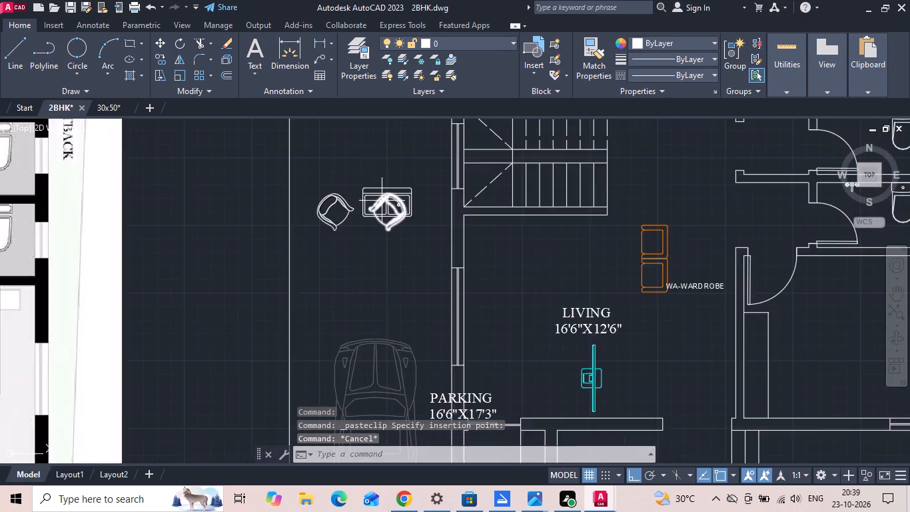
scroll(382, 199, "up", 1)
left_click(380, 179)
left_click(367, 188)
key("Delete")
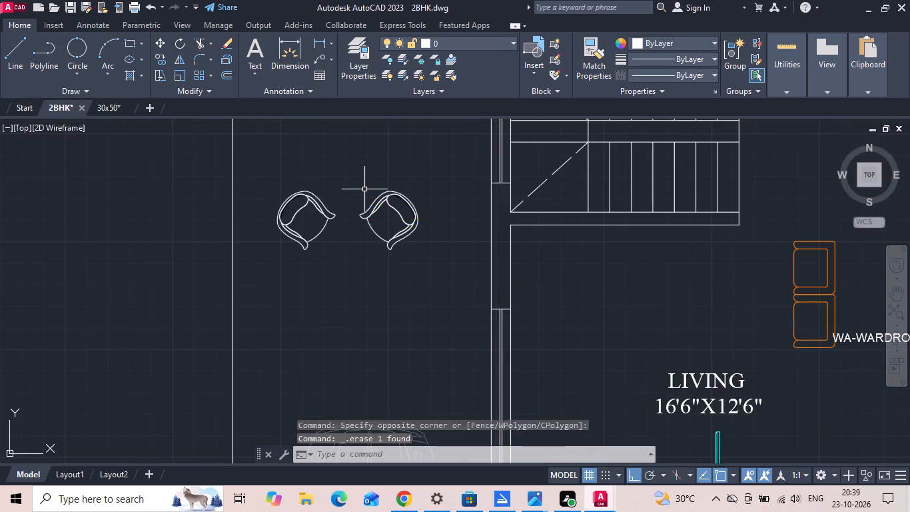
Move the two armchairs from the parking side into the sitout, just below the living-room wall beside the pooja room.
scroll(364, 190, "down", 3)
middle_click(380, 193)
scroll(386, 195, "up", 2)
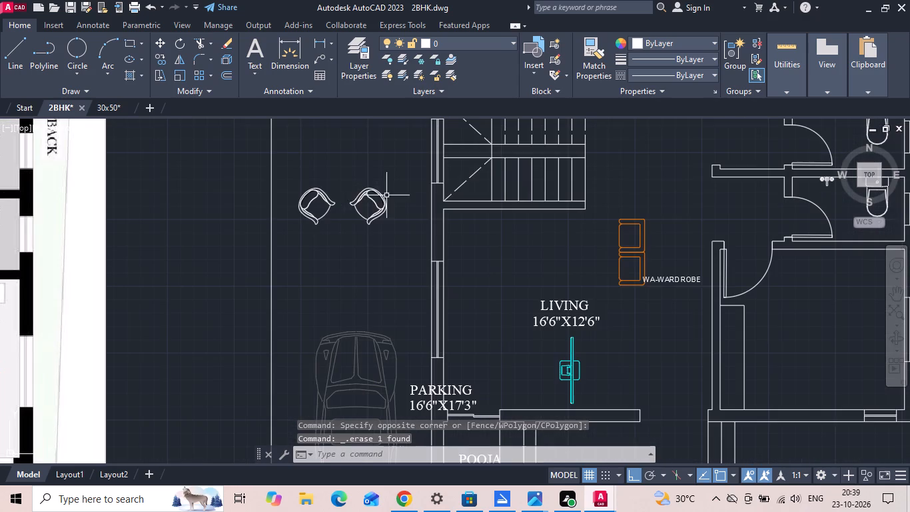
left_click(387, 195)
left_click(316, 223)
right_click(314, 223)
left_click(334, 259)
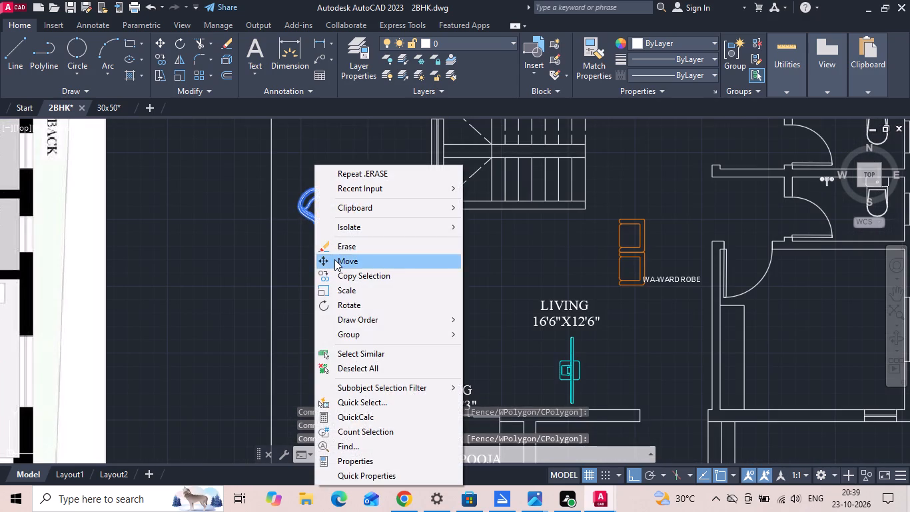
scroll(310, 151, "up", 1)
left_click(317, 207)
scroll(372, 182, "down", 3)
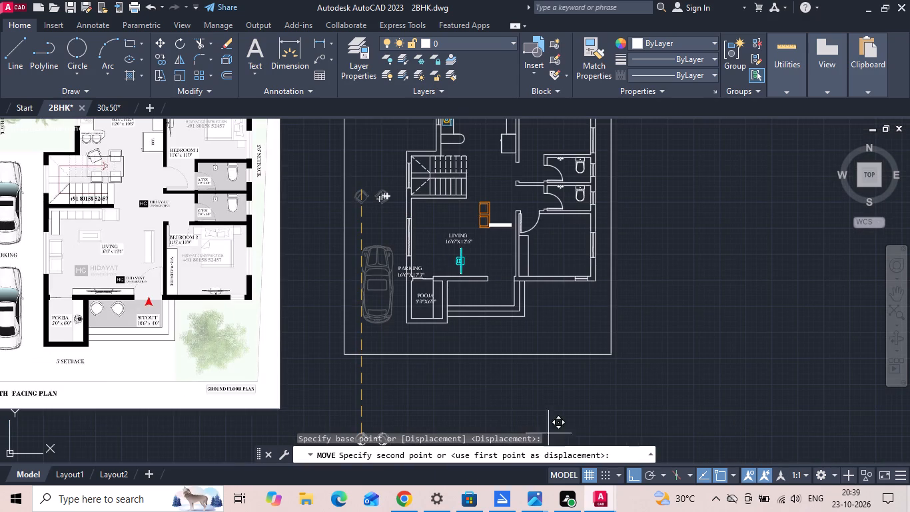
left_click(633, 477)
scroll(473, 331, "up", 2)
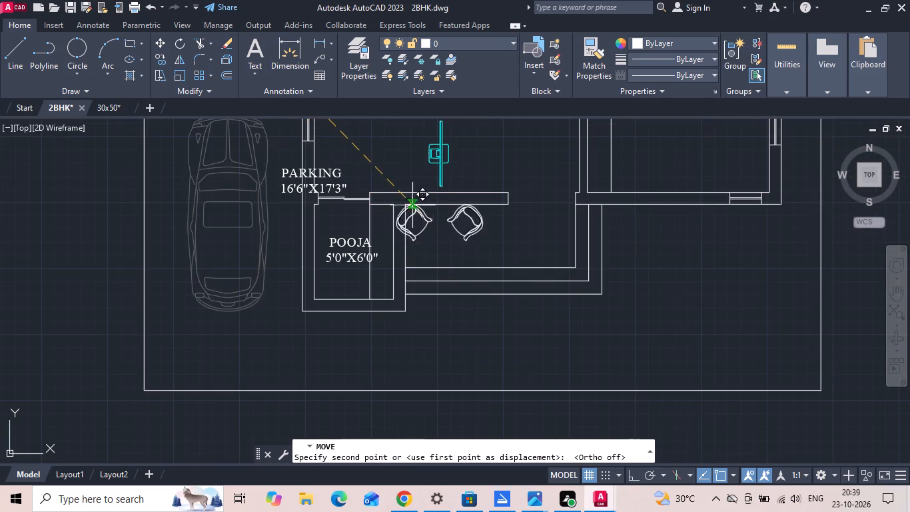
scroll(437, 218, "up", 2)
left_click(425, 194)
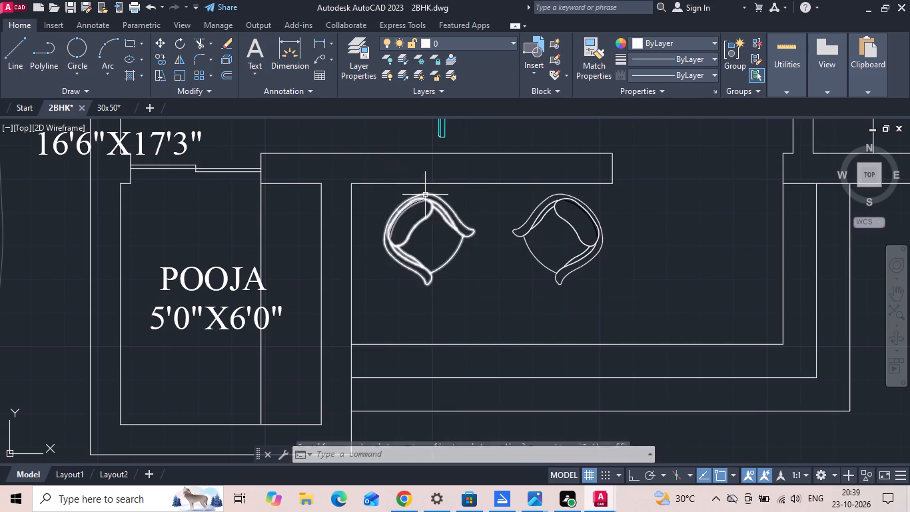
Move the cyan TV unit from the living room into Bedroom 2.
scroll(466, 247, "down", 3)
scroll(550, 286, "down", 1)
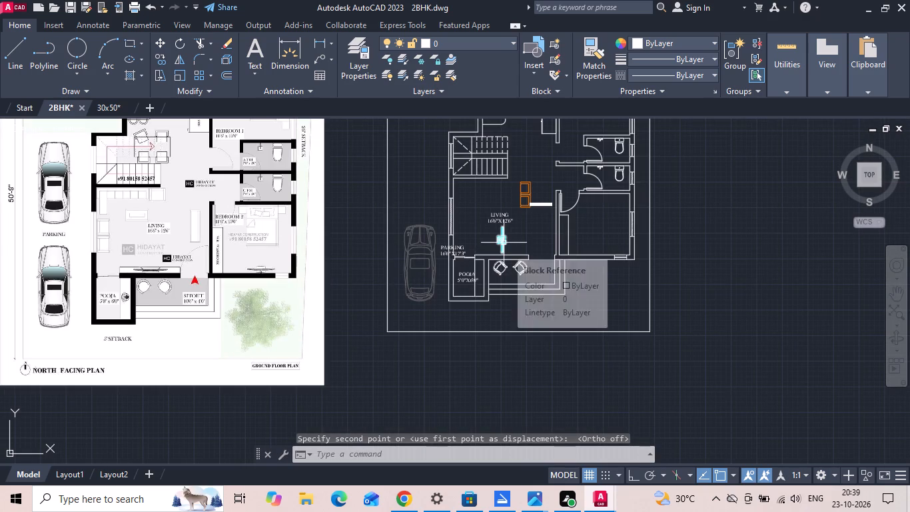
left_click(504, 243)
right_click(504, 243)
left_click(532, 244)
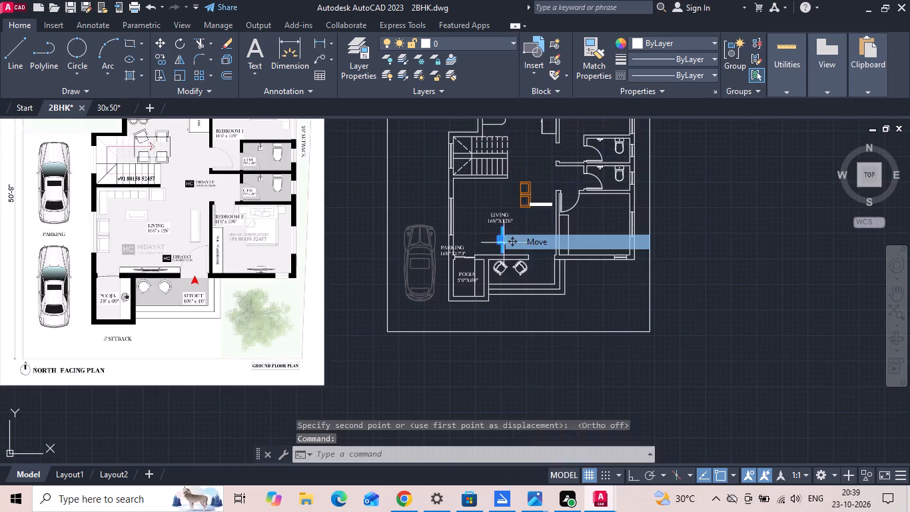
scroll(518, 246, "up", 2)
left_click_drag(514, 245, 538, 244)
middle_click_drag(719, 257, 504, 297)
scroll(521, 281, "up", 2)
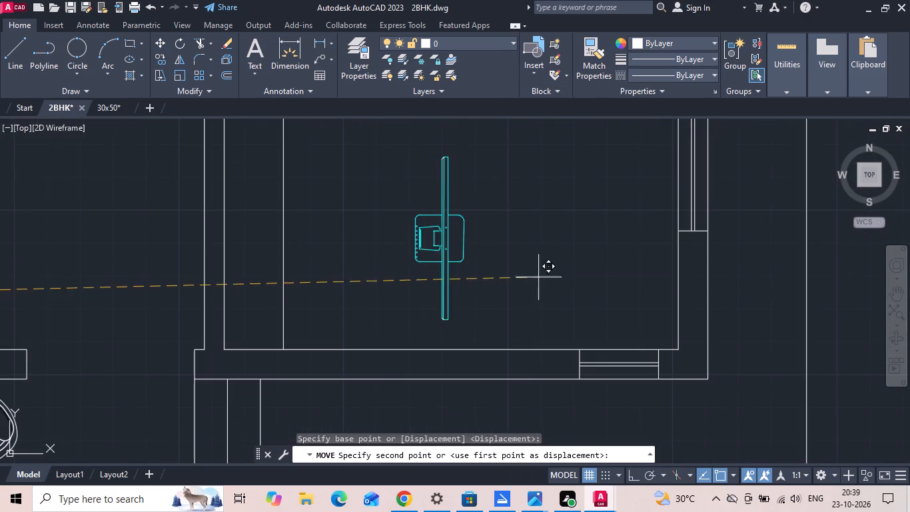
left_click(561, 277)
key("Escape")
Rotate the cyan TV unit in Bedroom 2 by 90 degrees so its screen lies parallel to the lower wall.
left_click_drag(548, 223, 510, 226)
left_click(389, 239)
right_click(390, 235)
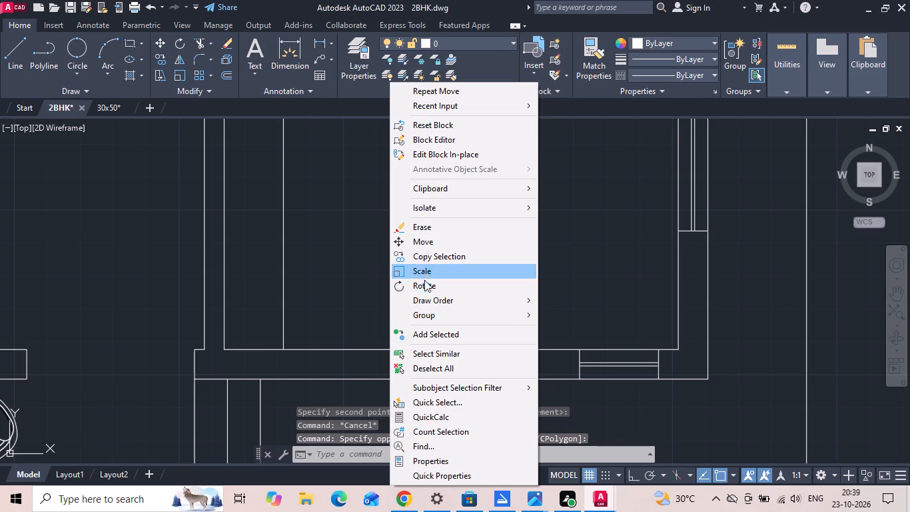
left_click(424, 282)
key("F8")
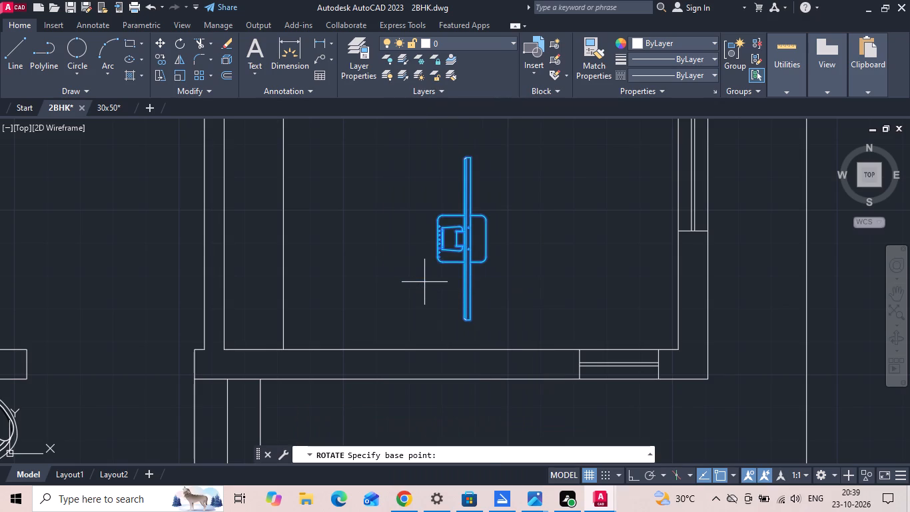
left_click(425, 303)
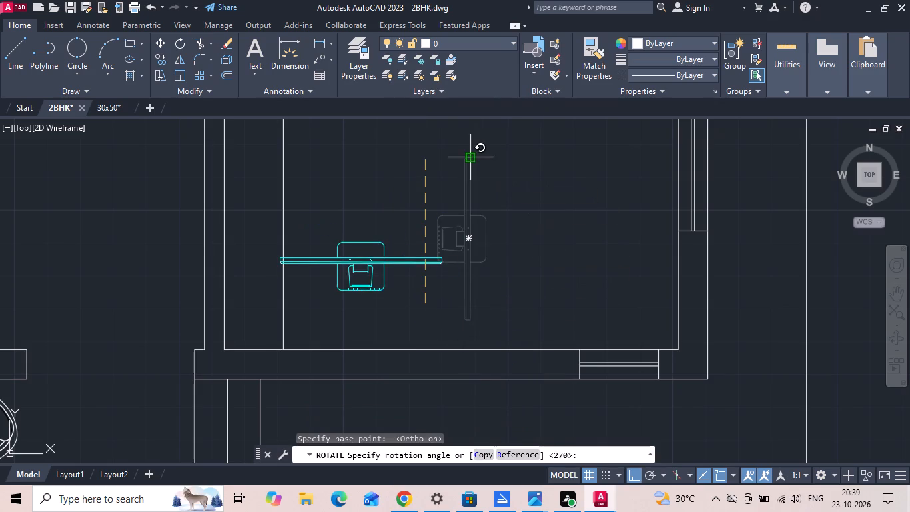
scroll(402, 170, "up", 2)
left_click(402, 171)
Move the rotated TV unit by the midpoint of its stand's lower edge onto Bedroom 2's lower wall line.
middle_click_drag(379, 260, 474, 162)
left_click_drag(430, 197, 400, 247)
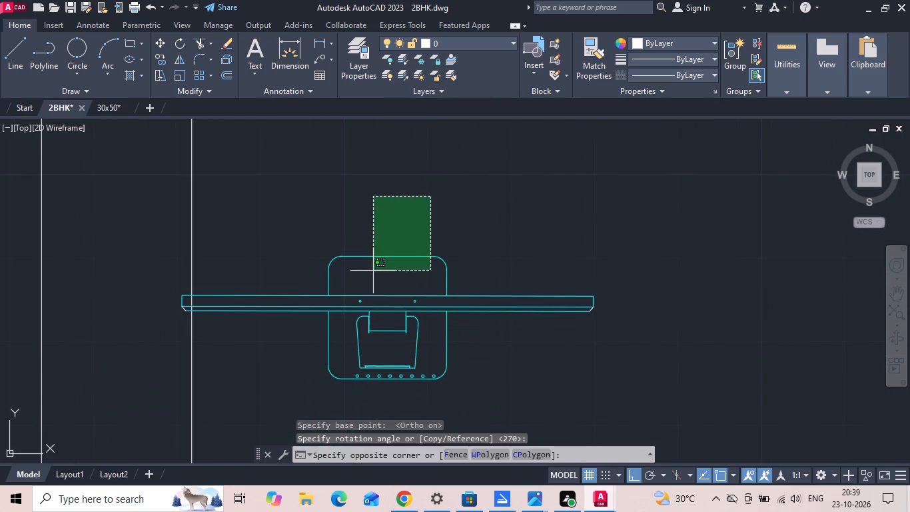
left_click(368, 275)
right_click(367, 275)
left_click(392, 244)
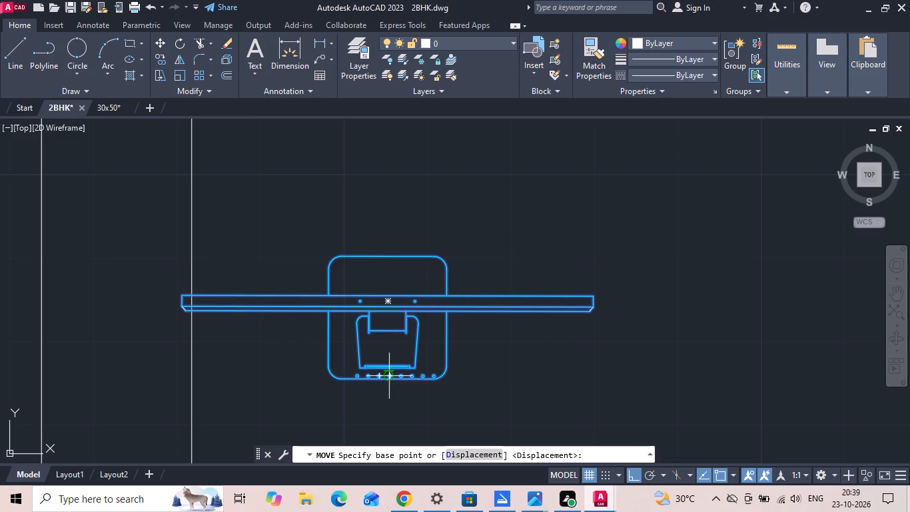
scroll(382, 398, "up", 2)
left_click(388, 351)
scroll(530, 237, "down", 2)
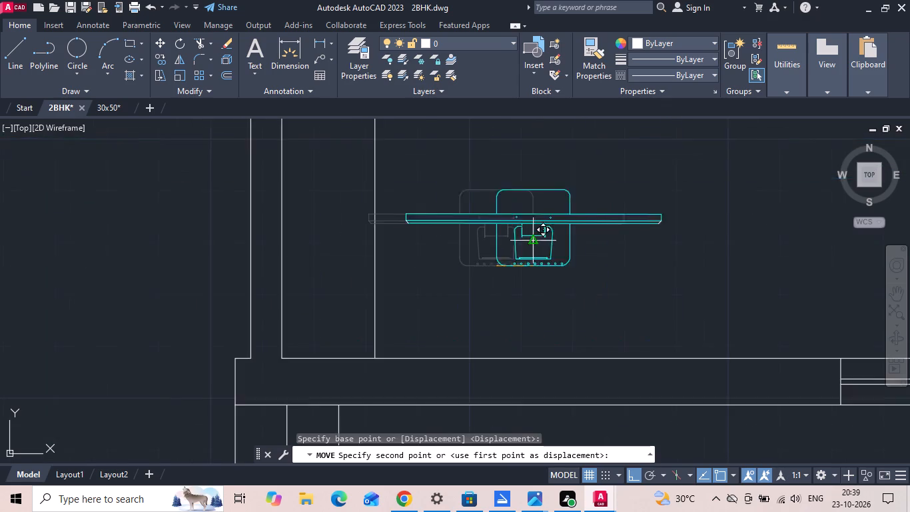
scroll(530, 237, "down", 3)
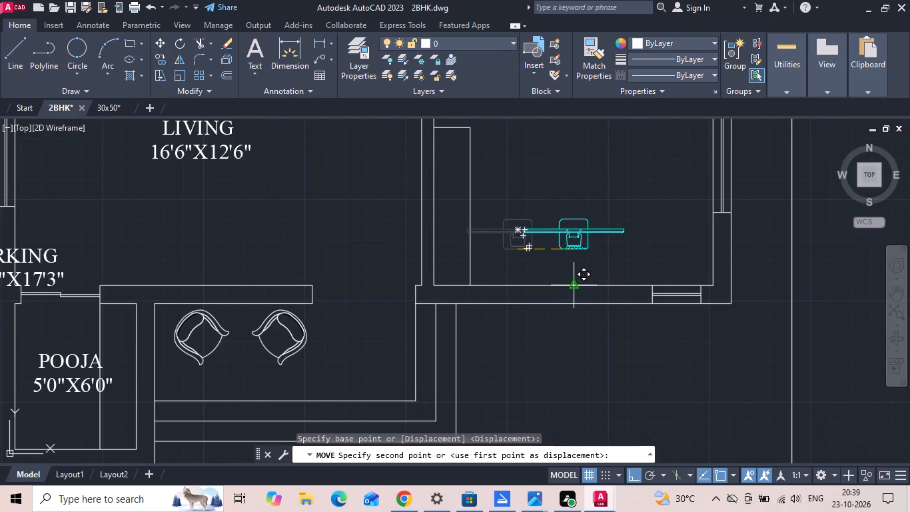
left_click(572, 285)
Move the PARKING label off the living-room wall into the parking strip, just above the car.
scroll(540, 313, "down", 2)
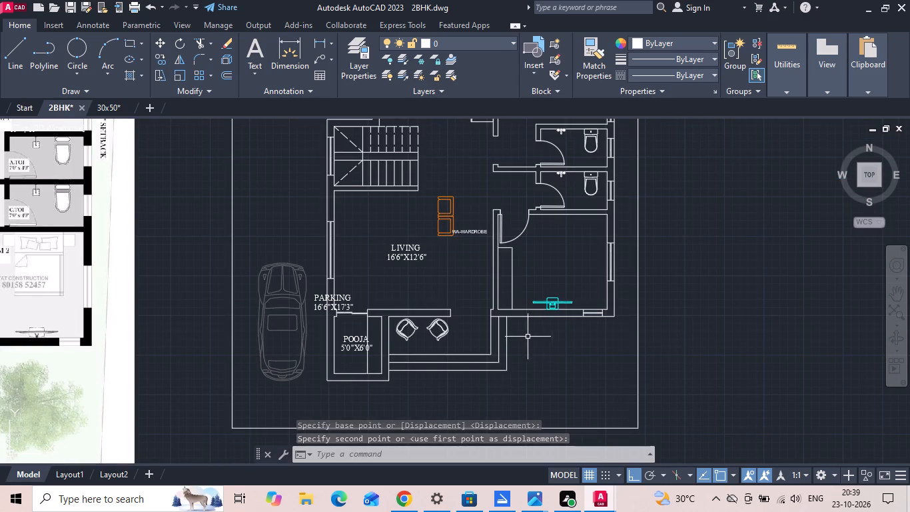
scroll(485, 333, "down", 1)
middle_click_drag(364, 305, 428, 295)
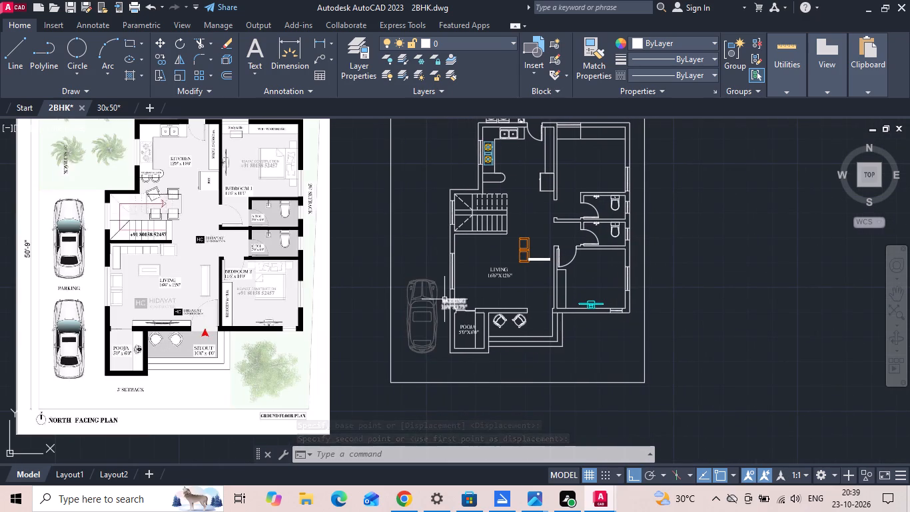
left_click(444, 299)
right_click(444, 299)
left_click(475, 244)
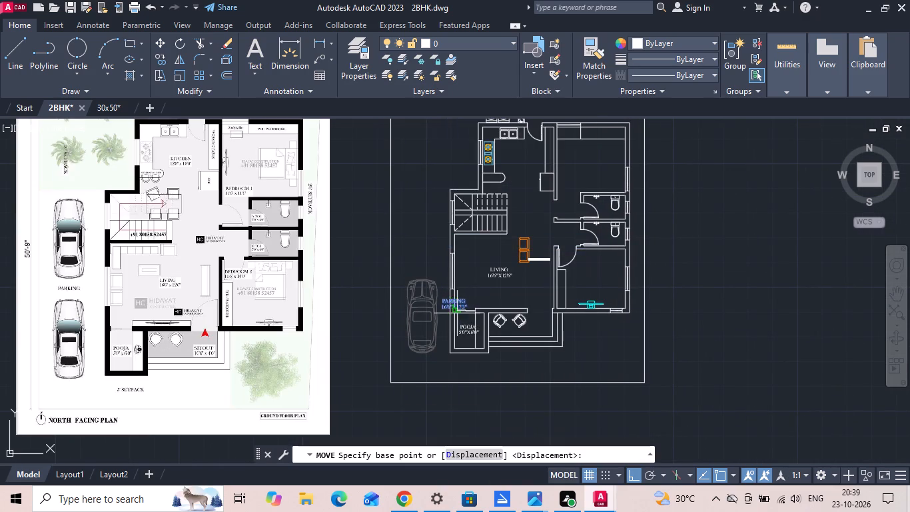
left_click(457, 313)
scroll(435, 269, "up", 2)
key("F8")
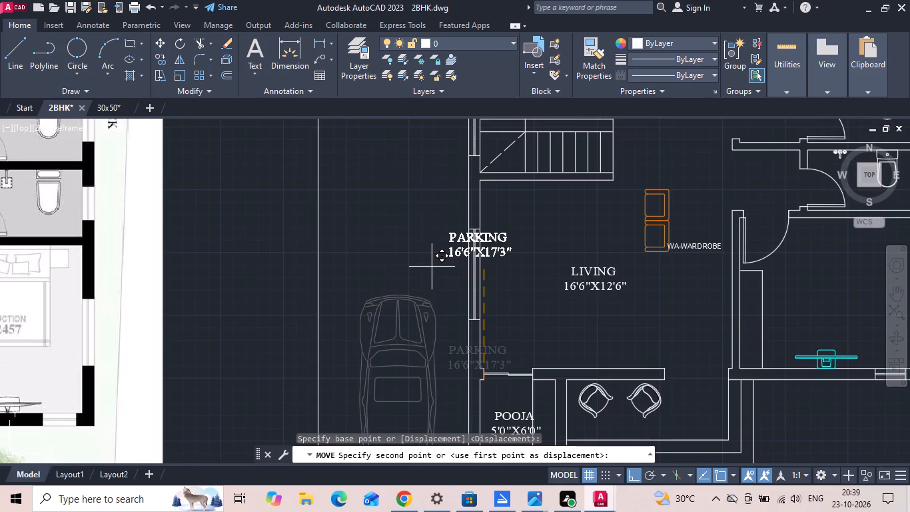
left_click(406, 281)
key("Escape")
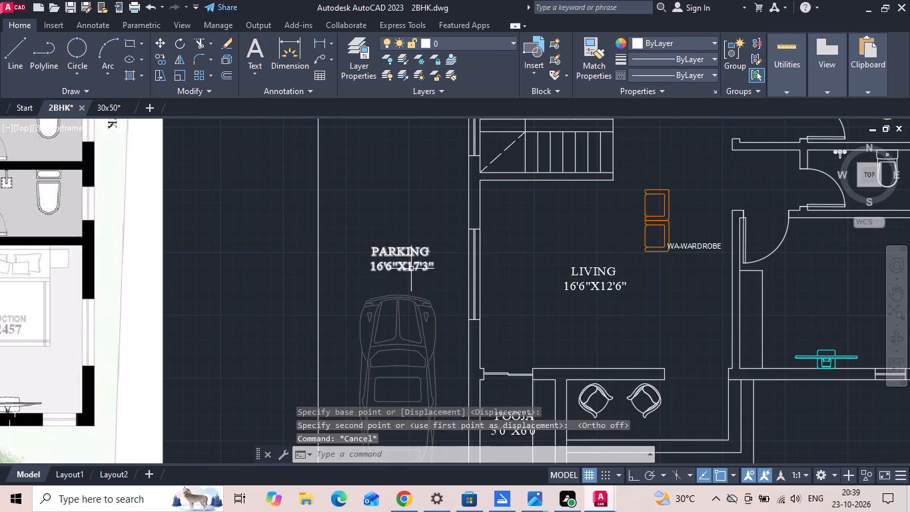
Delete the 16'6"X17'3" dimension line from the PARKING label, keeping only the word PARKING.
double_click(411, 269)
scroll(412, 268, "up", 2)
left_click_drag(461, 261, 274, 265)
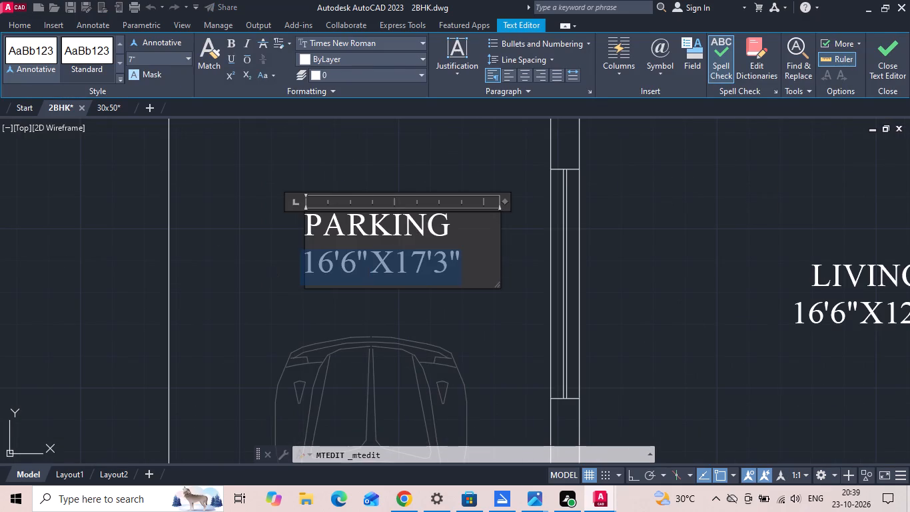
left_click(273, 266)
double_click(312, 265)
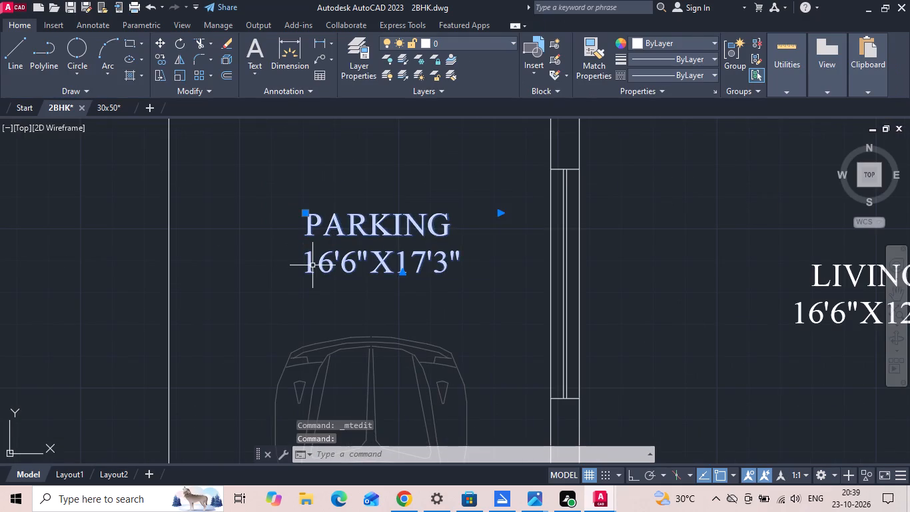
left_click_drag(473, 259, 286, 268)
key("Delete")
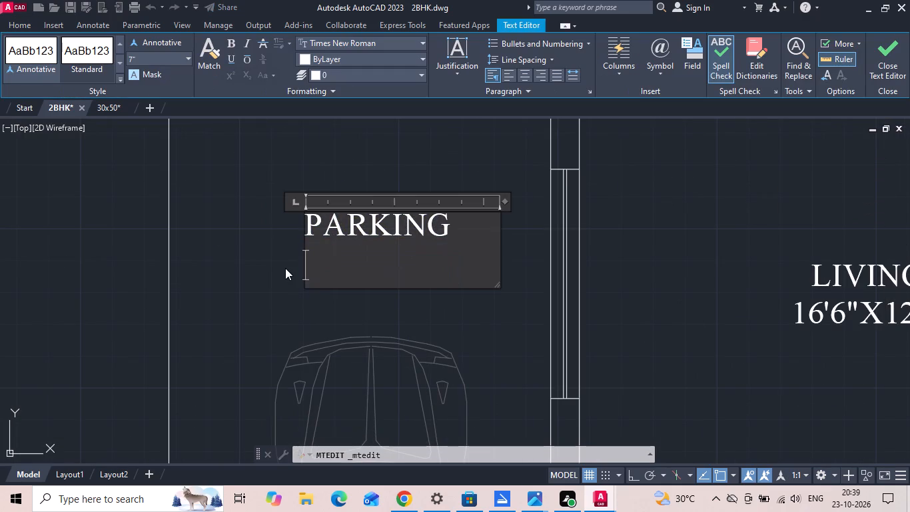
left_click(271, 297)
Copy the car straight up the parking strip, placing the second car above the PARKING label.
scroll(313, 275, "down", 4)
middle_click_drag(320, 257, 411, 259)
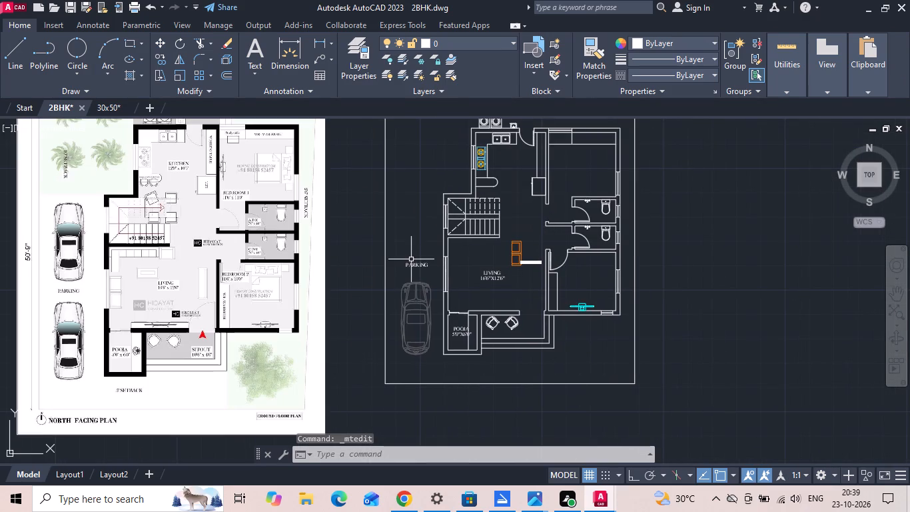
left_click(408, 311)
right_click(408, 311)
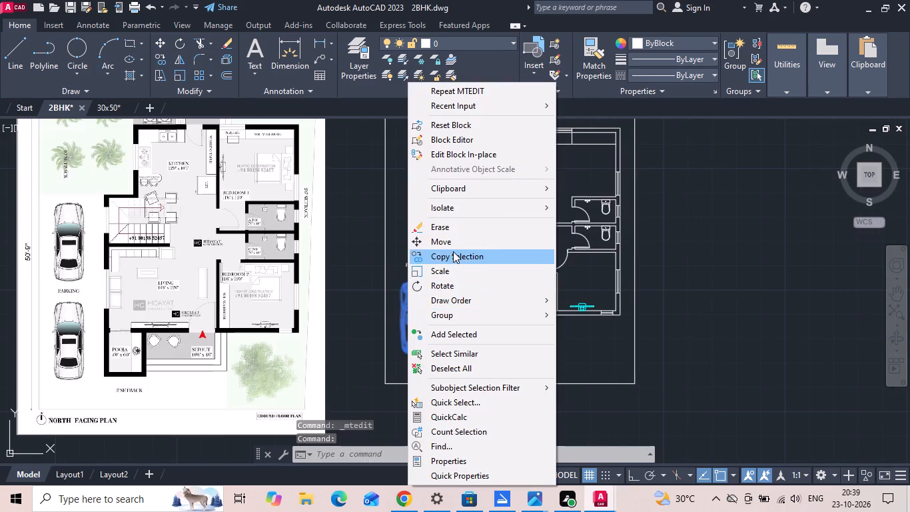
left_click(453, 251)
left_click(440, 364)
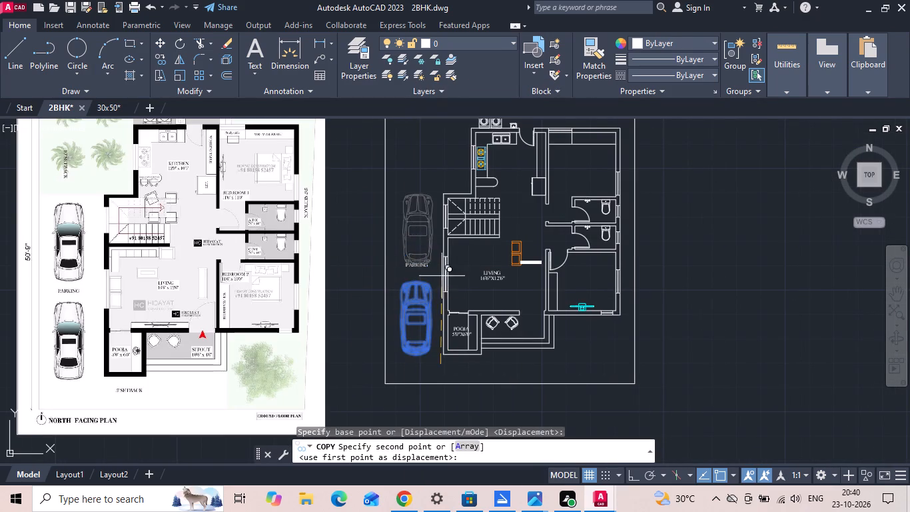
key("F8")
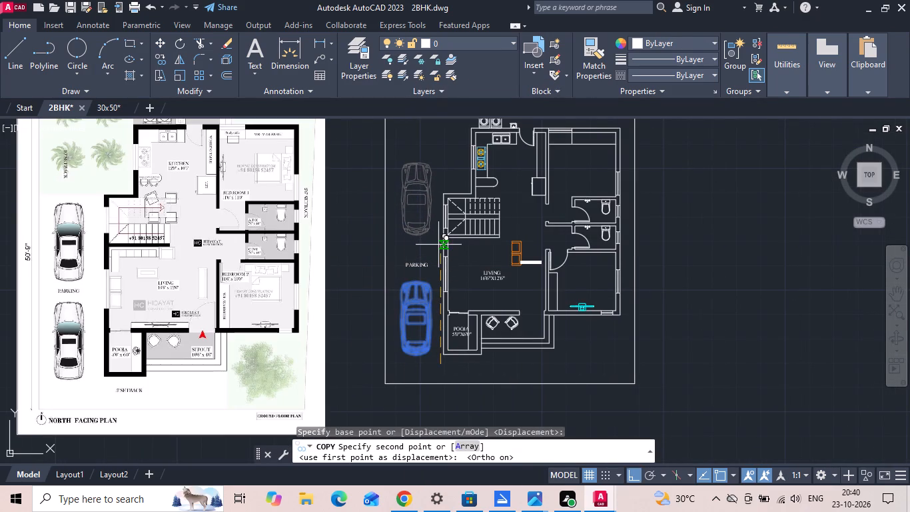
scroll(437, 243, "up", 2)
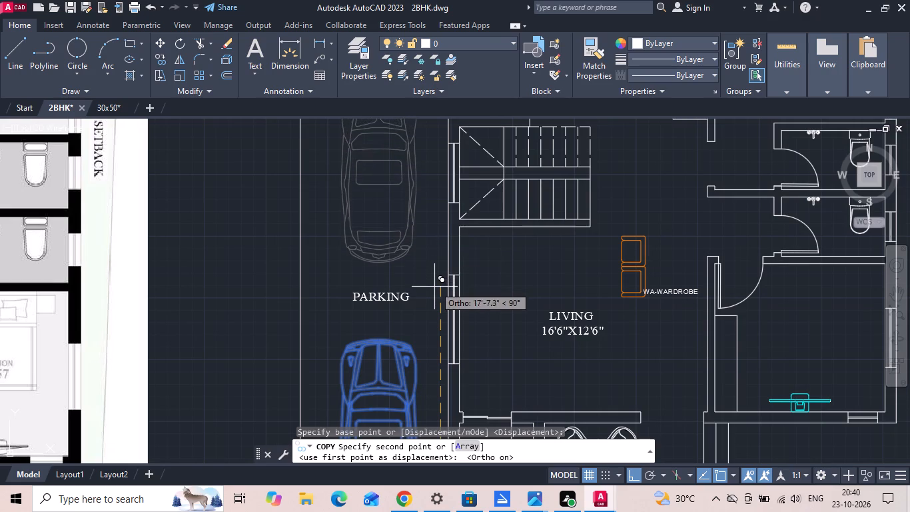
left_click(437, 306)
scroll(437, 306, "down", 2)
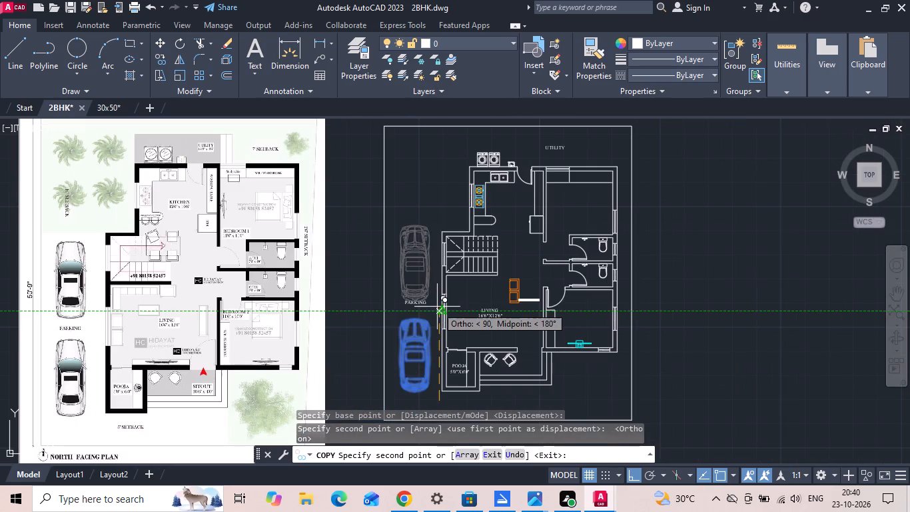
key("Escape")
Move the upper car and the PARKING label together slightly straight down towards the lower car.
middle_click_drag(399, 342, 405, 323)
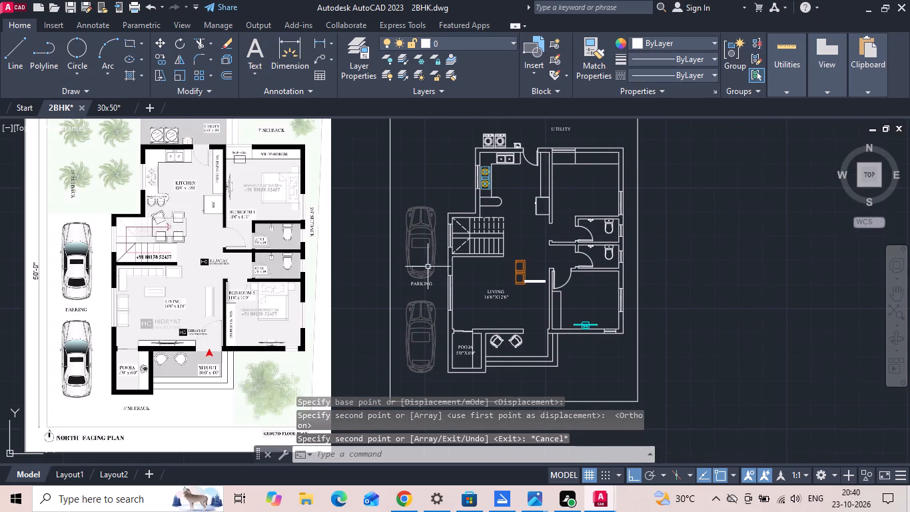
scroll(425, 311, "up", 1)
middle_click_drag(425, 312, 445, 267)
scroll(446, 263, "up", 1)
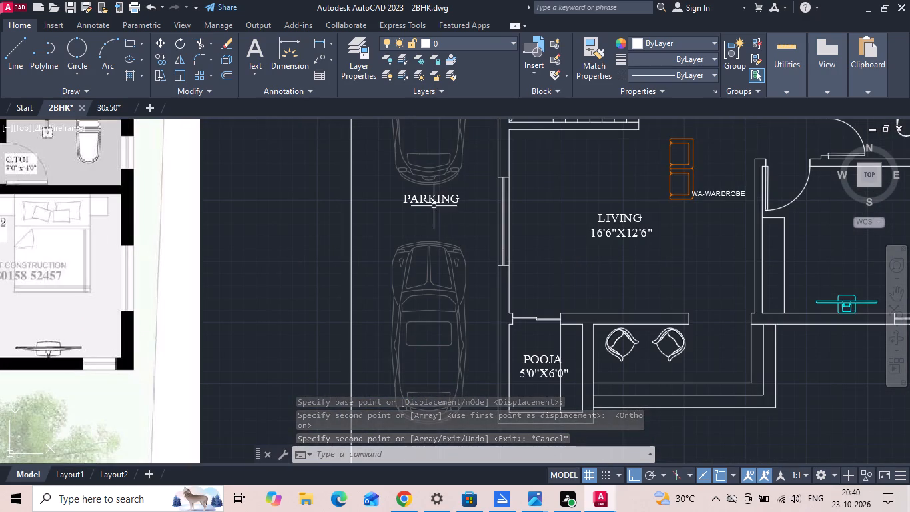
left_click(432, 201)
left_click(432, 183)
right_click(432, 182)
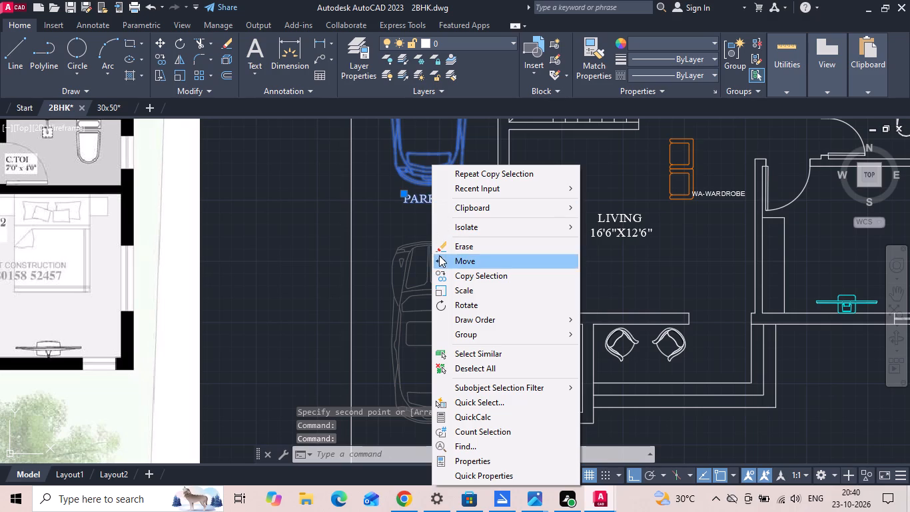
left_click(439, 257)
scroll(386, 203, "up", 1)
left_click(371, 171)
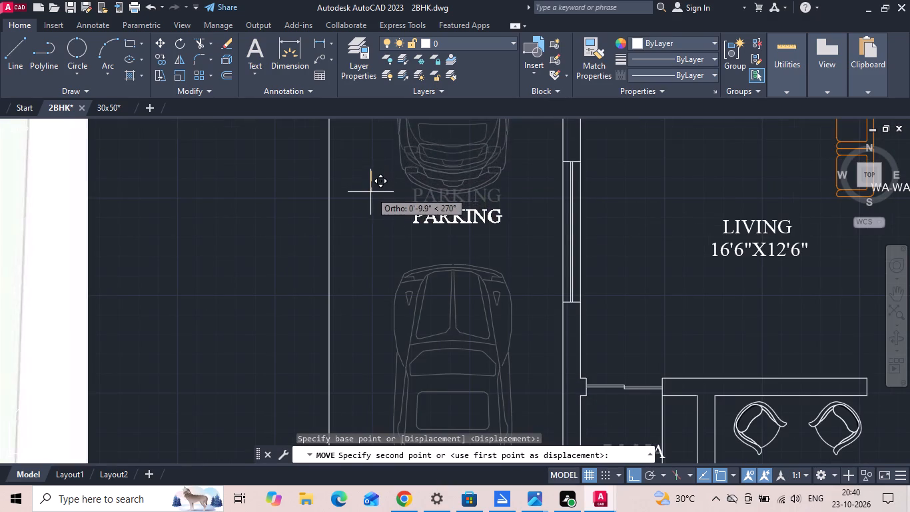
left_click(370, 194)
Save the 2BHK drawing with the sitout chairs, TV unit and parking edits.
scroll(437, 242, "down", 3)
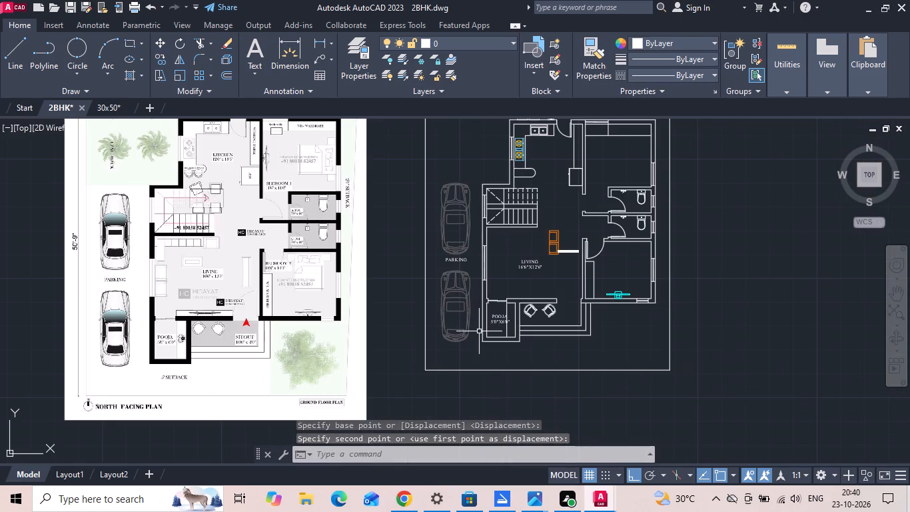
key("ctrl+s")
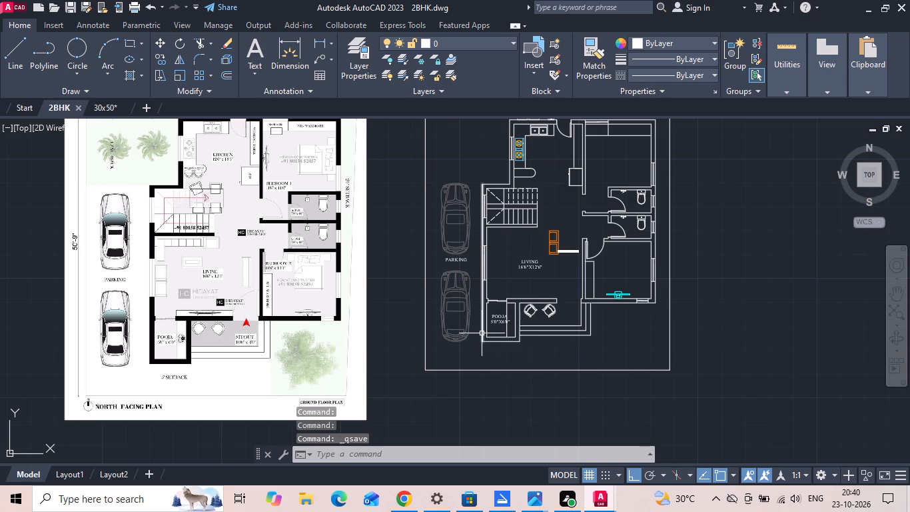
Rotate the WA-WARDROBE label beside the living-room seats by 270° so it reads vertically.
scroll(592, 248, "up", 3)
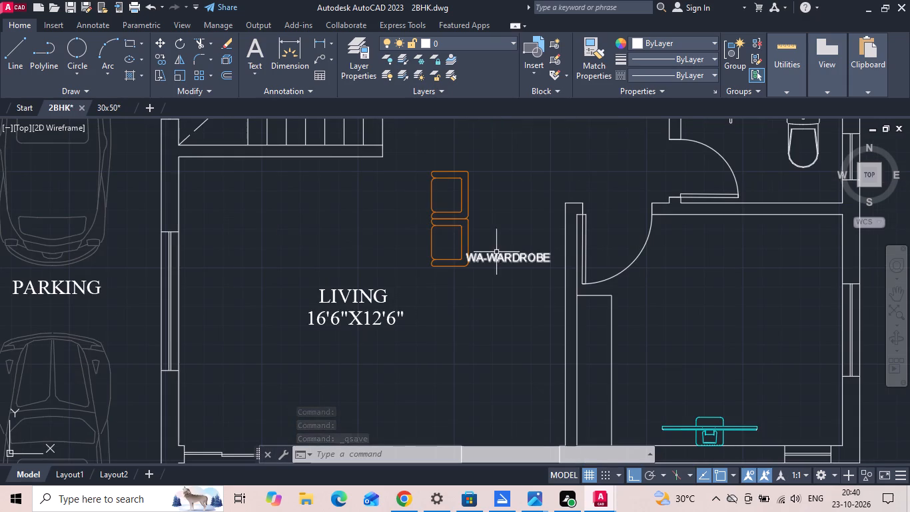
left_click(510, 254)
right_click(510, 254)
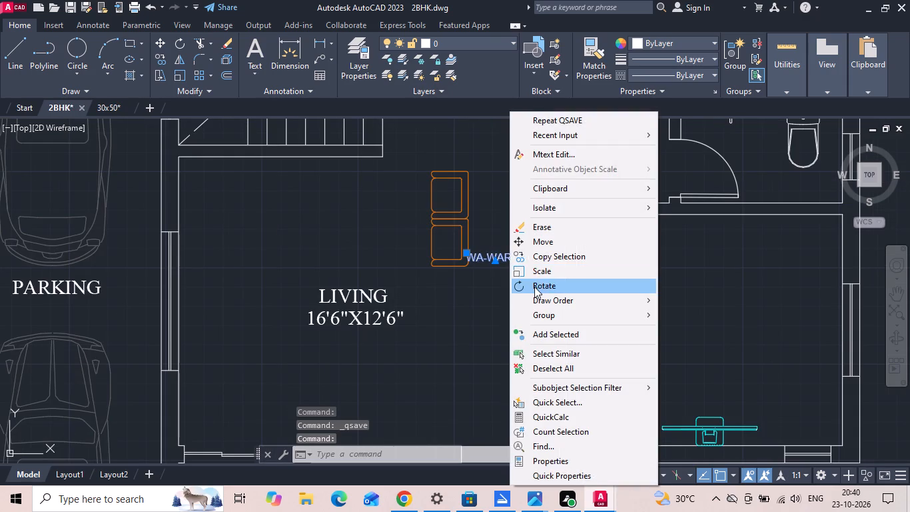
left_click(534, 287)
left_click(533, 275)
left_click(514, 327)
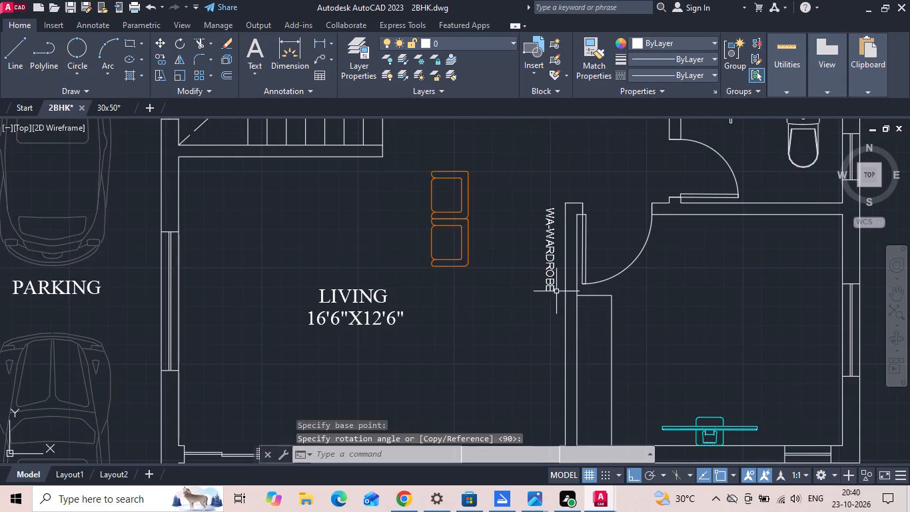
Move the vertical WA-WARDROBE label down and across the wall into the lower bedroom's wardrobe.
left_click(551, 271)
right_click(551, 271)
left_click(576, 240)
middle_click_drag(546, 291, 542, 281)
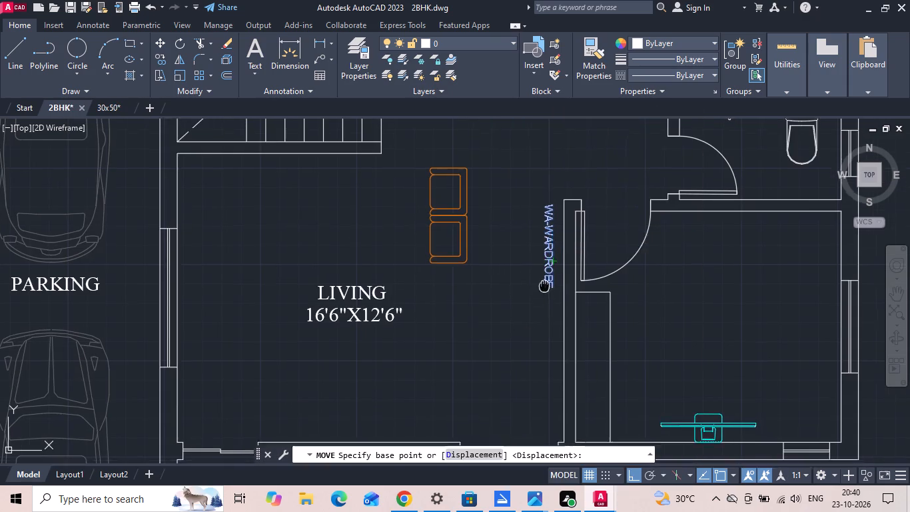
middle_click_drag(542, 281, 527, 221)
left_click_drag(536, 195, 533, 223)
scroll(518, 311, "up", 1)
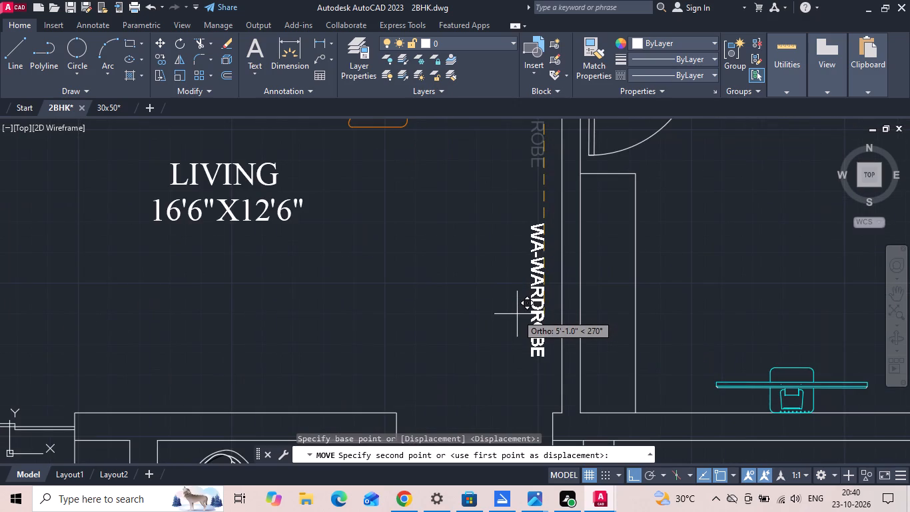
left_click(517, 314)
left_click(535, 277)
right_click(535, 277)
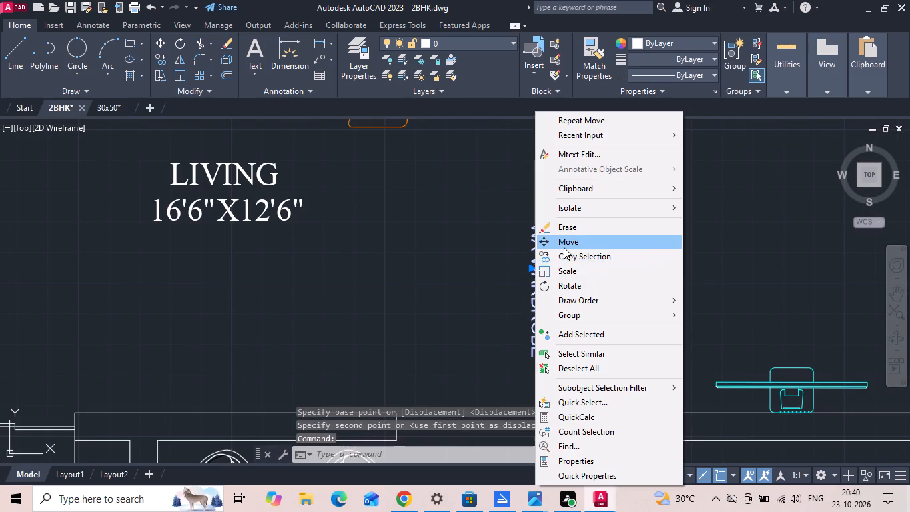
left_click(564, 247)
left_click_drag(539, 267, 546, 267)
scroll(606, 255, "up", 1)
left_click(606, 255)
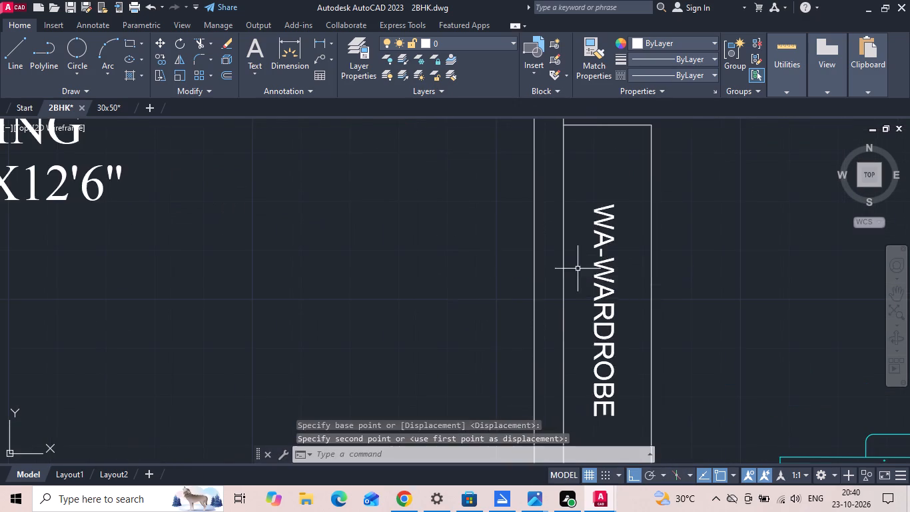
Copy the WA-WARDROBE label straight up about 24'-9" to the storage strip in the upper bedroom.
scroll(471, 299, "down", 5)
scroll(446, 306, "up", 2)
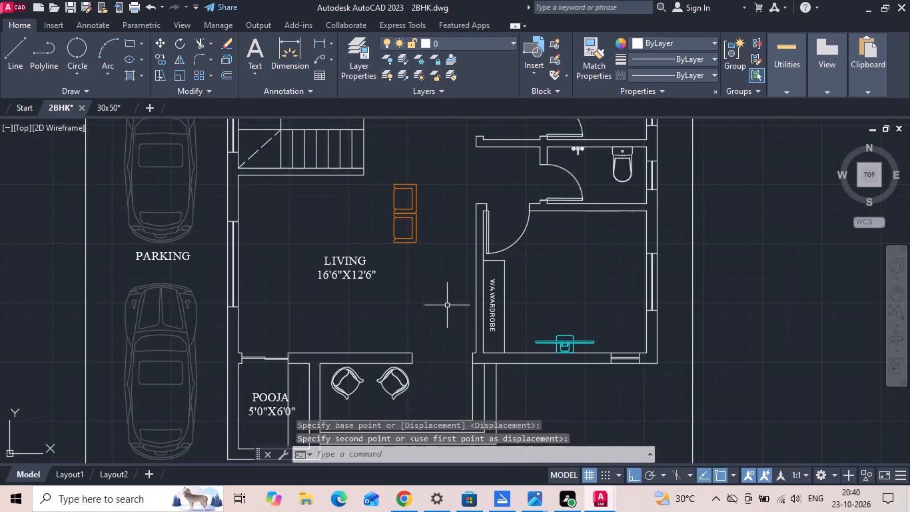
left_click(492, 297)
right_click(492, 297)
left_click(532, 261)
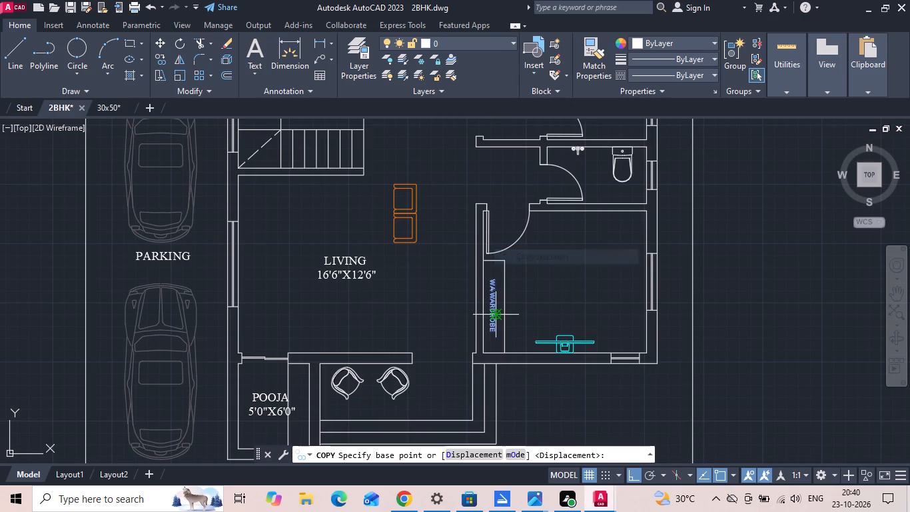
left_click(498, 318)
middle_click_drag(506, 255, 480, 454)
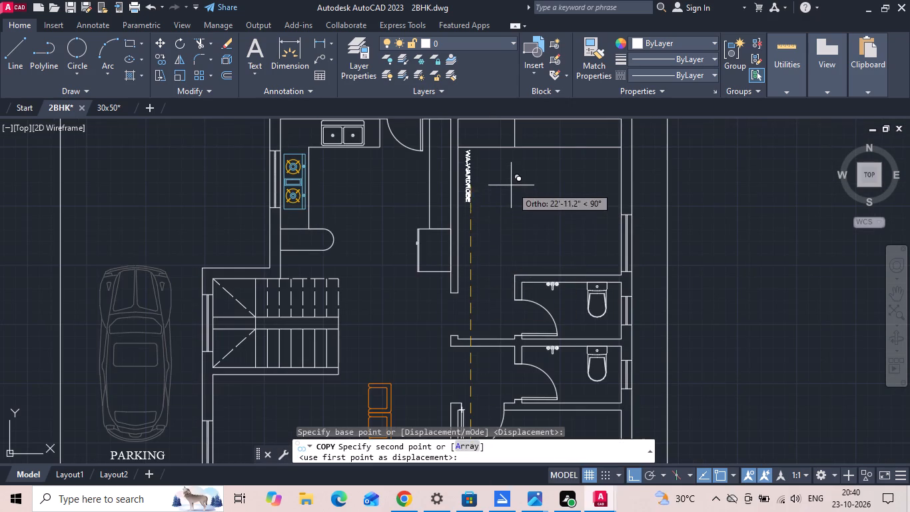
scroll(511, 185, "up", 1)
middle_click_drag(510, 185, 500, 320)
scroll(500, 321, "up", 1)
left_click(504, 263)
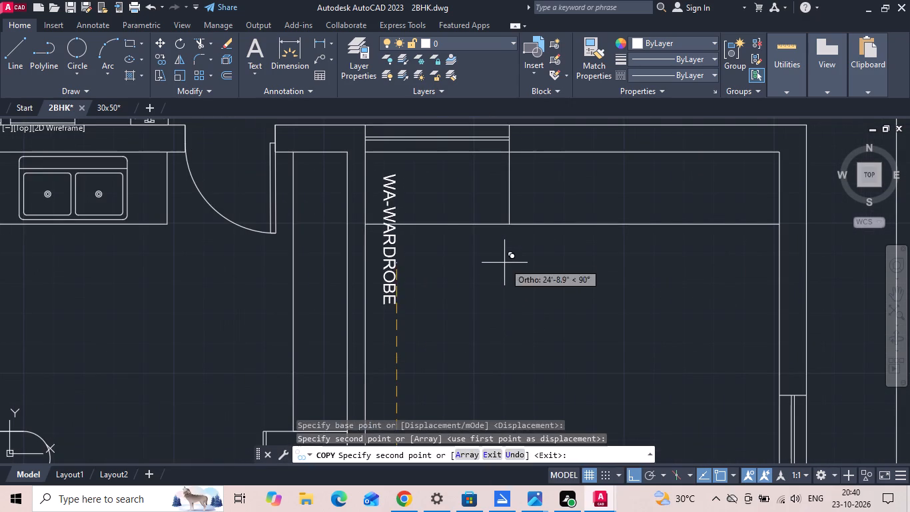
key("Escape")
Rotate the copied WA-WARDROBE label in the upper bedroom by 90° so it reads horizontally.
left_click(396, 205)
right_click(396, 205)
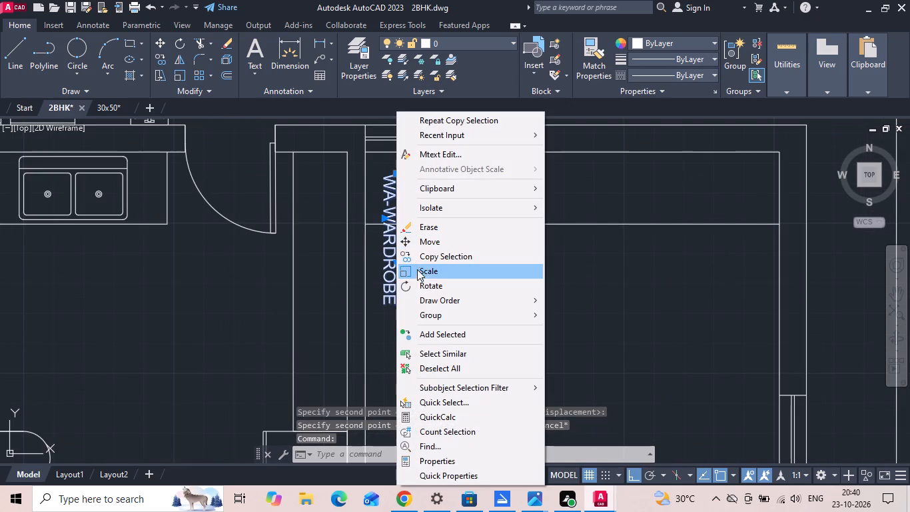
left_click(418, 285)
left_click(540, 304)
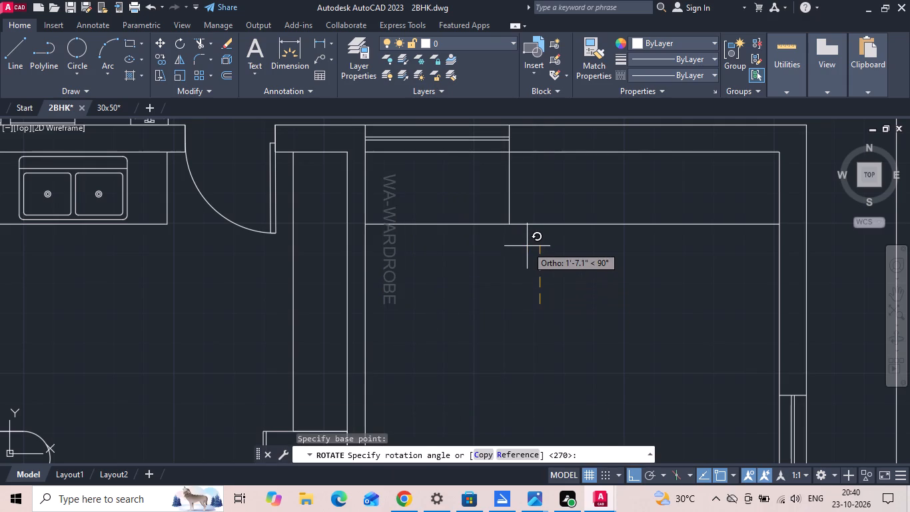
scroll(526, 245, "down", 2)
left_click(526, 245)
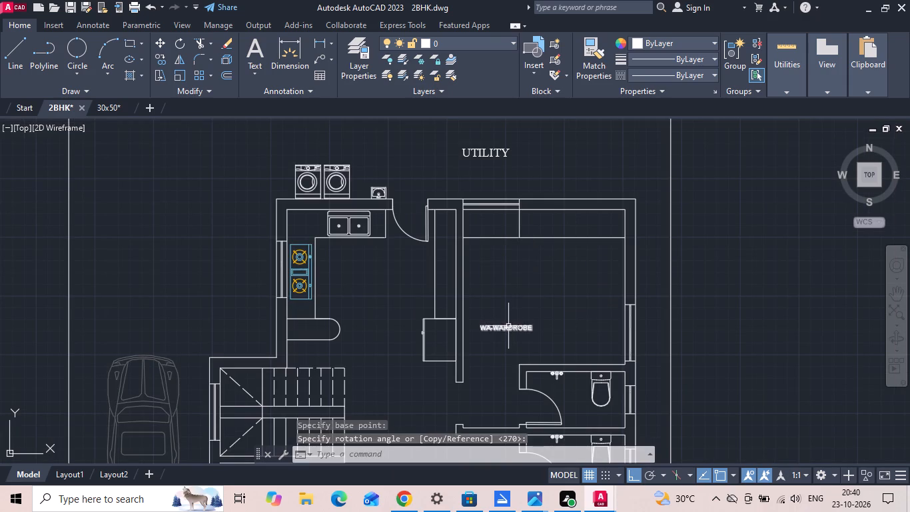
Move the horizontal WA-WARDROBE label up into the storage strip and across to the wider compartment beside the window section.
left_click(508, 326)
right_click(508, 326)
left_click(544, 244)
scroll(506, 293, "up", 1)
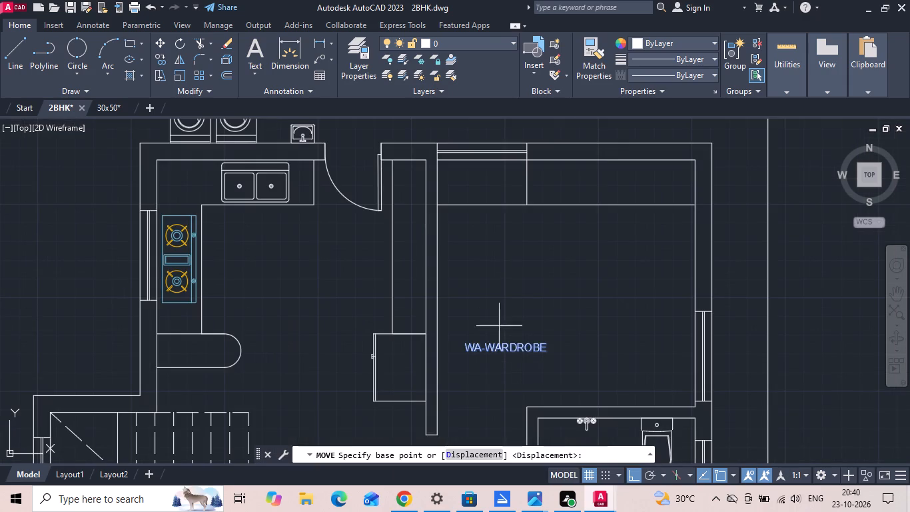
left_click(499, 342)
scroll(502, 185, "up", 3)
middle_click_drag(498, 208, 496, 263)
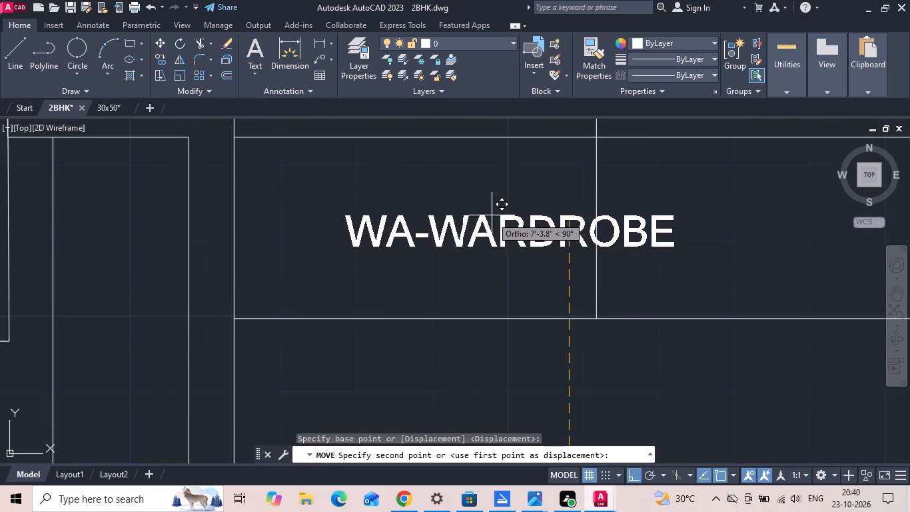
left_click(492, 210)
left_click(458, 229)
right_click(456, 229)
left_click(476, 243)
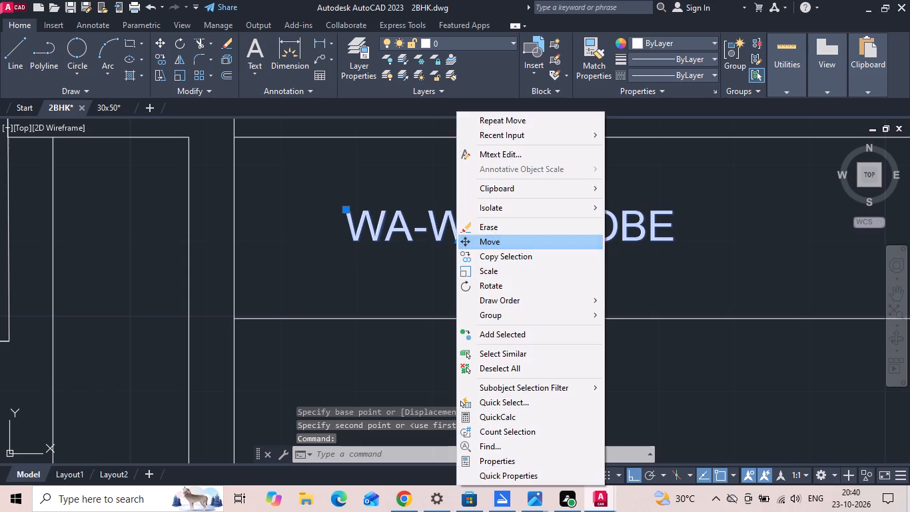
scroll(316, 252, "down", 1)
left_click_drag(392, 352, 410, 355)
middle_click_drag(532, 349, 397, 347)
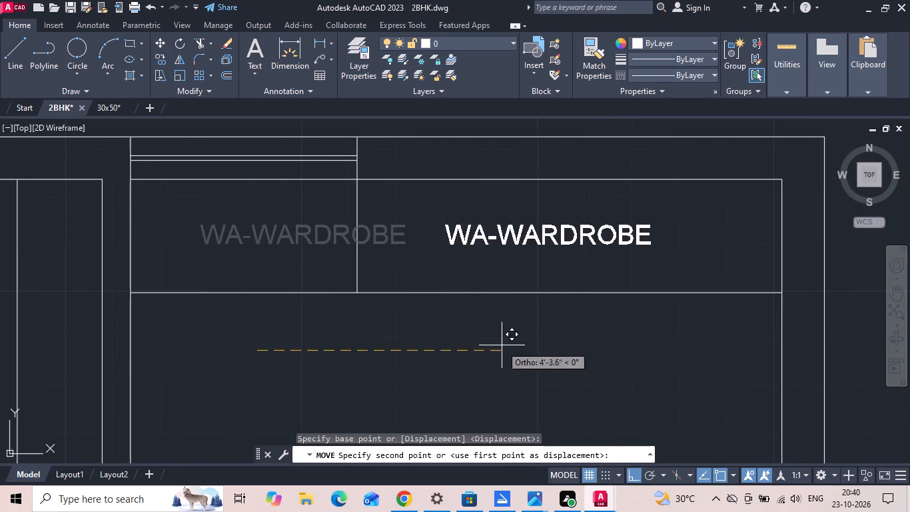
left_click(526, 343)
Following the reference image, copy the WA-WARDROBE label about 5'-8" horizontally into the smaller compartment below the window.
scroll(765, 281, "down", 2)
scroll(652, 290, "down", 2)
scroll(178, 273, "up", 2)
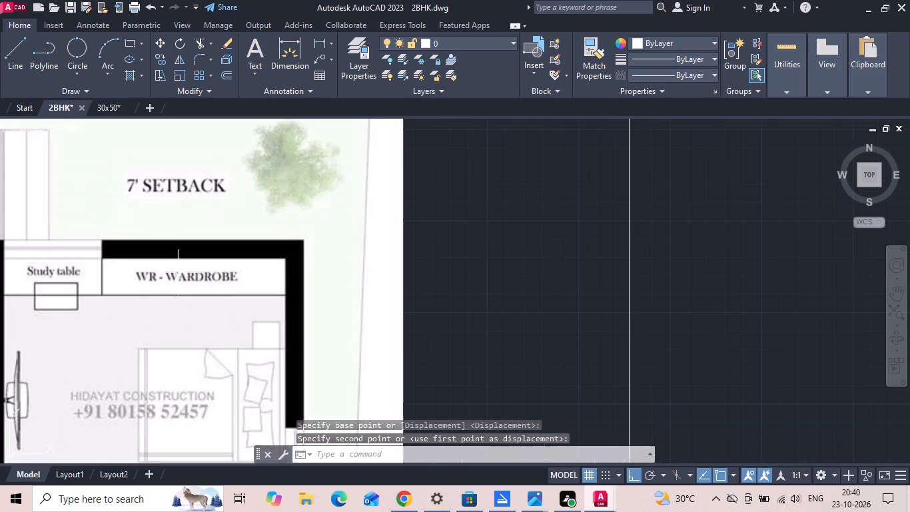
scroll(137, 267, "down", 3)
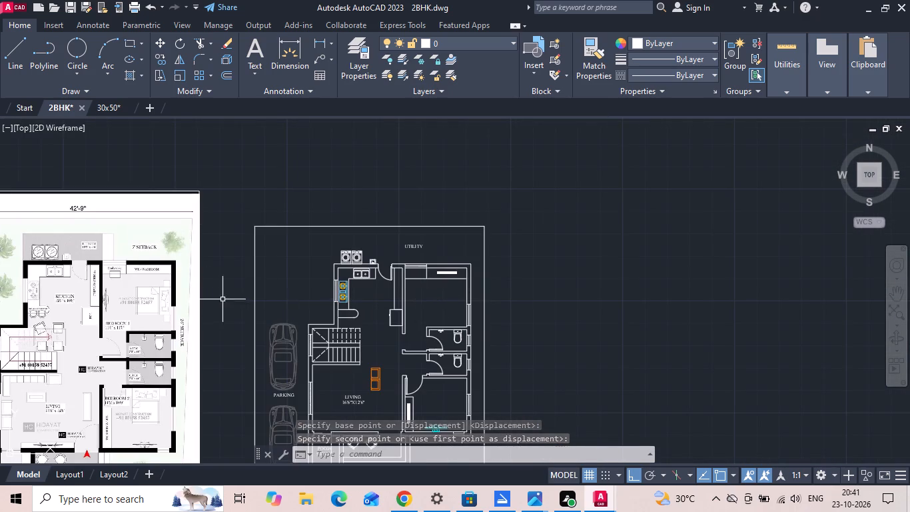
scroll(468, 295, "up", 2)
scroll(335, 242, "up", 2)
middle_click_drag(335, 242, 416, 276)
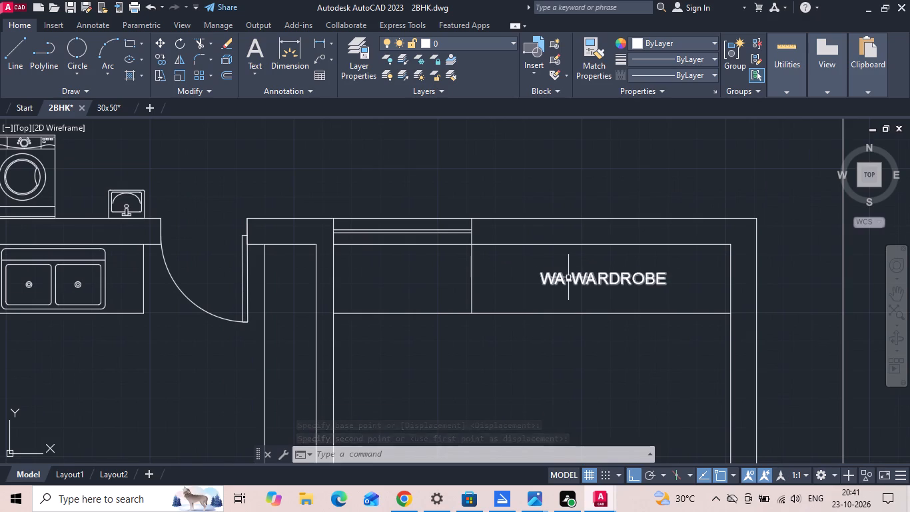
left_click(568, 277)
right_click(568, 277)
left_click(592, 253)
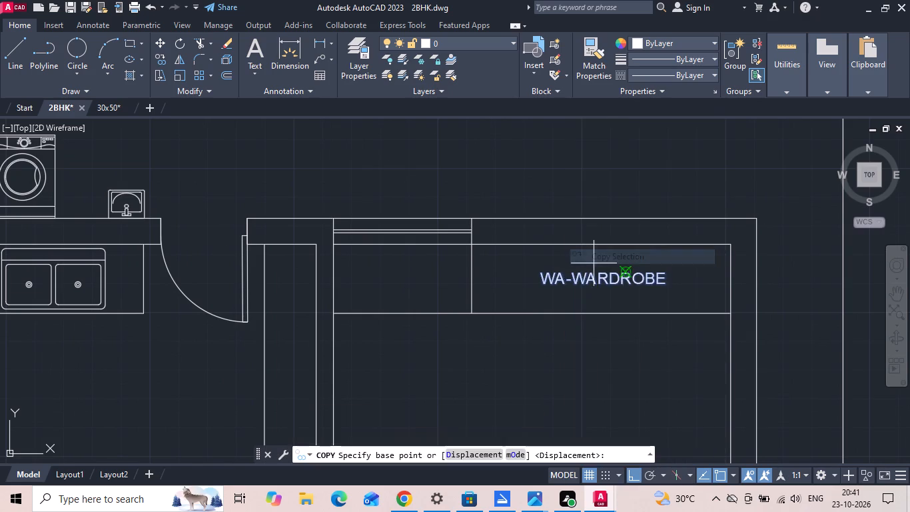
scroll(594, 263, "up", 1)
left_click_drag(600, 291, 577, 297)
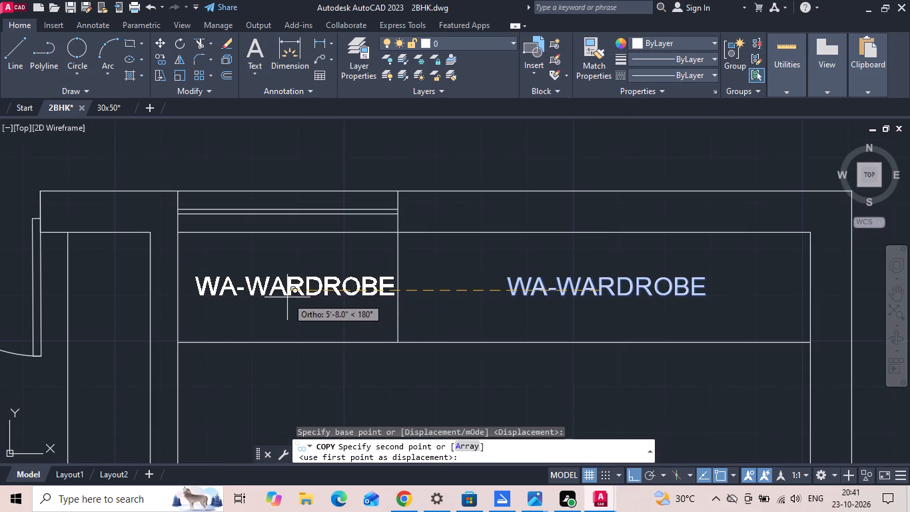
left_click(287, 297)
key("Escape")
Change the copied label's text to STUDY TABLE and widen its text box so it fits on one line.
double_click(302, 285)
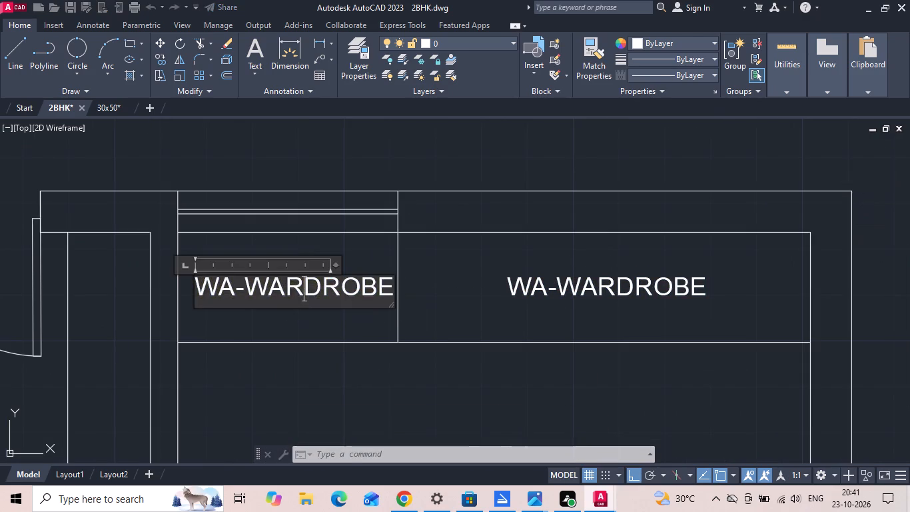
middle_click_drag(302, 285, 442, 292)
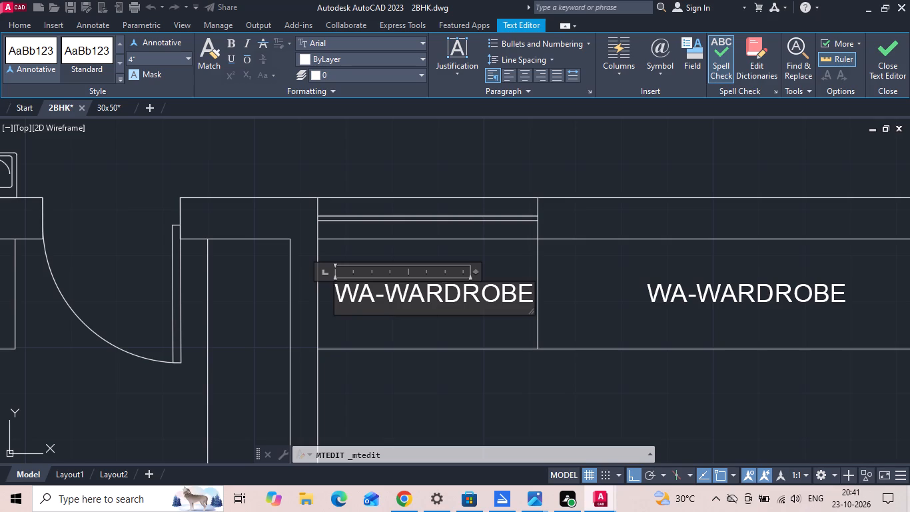
left_click_drag(529, 295, 344, 287)
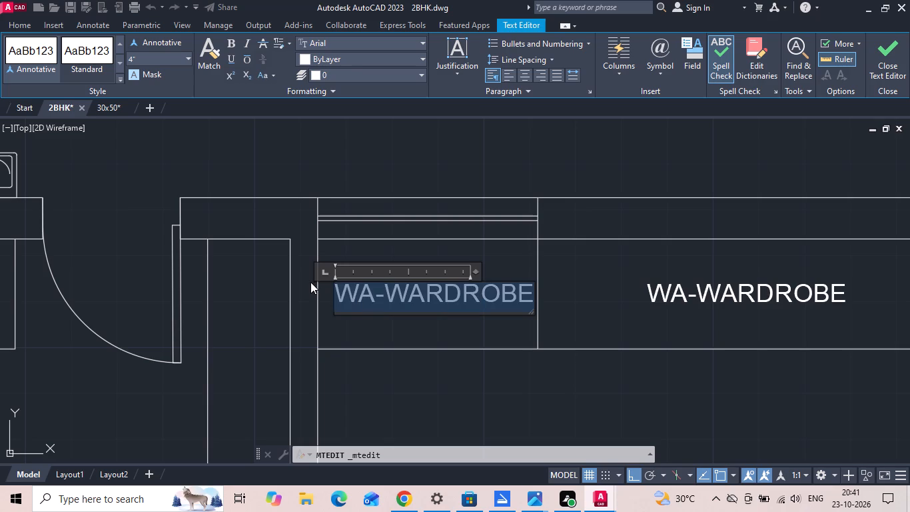
key("BackSpace")
type("STUDY")
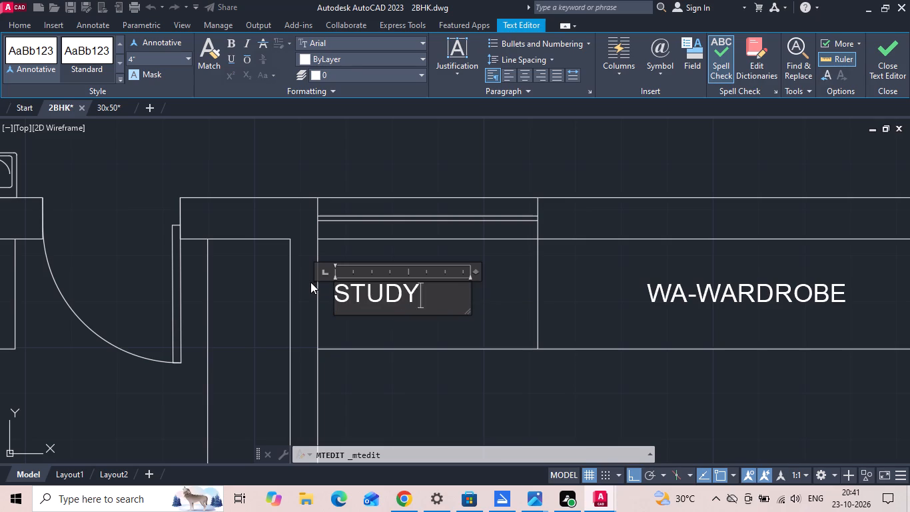
key("space")
type("TA")
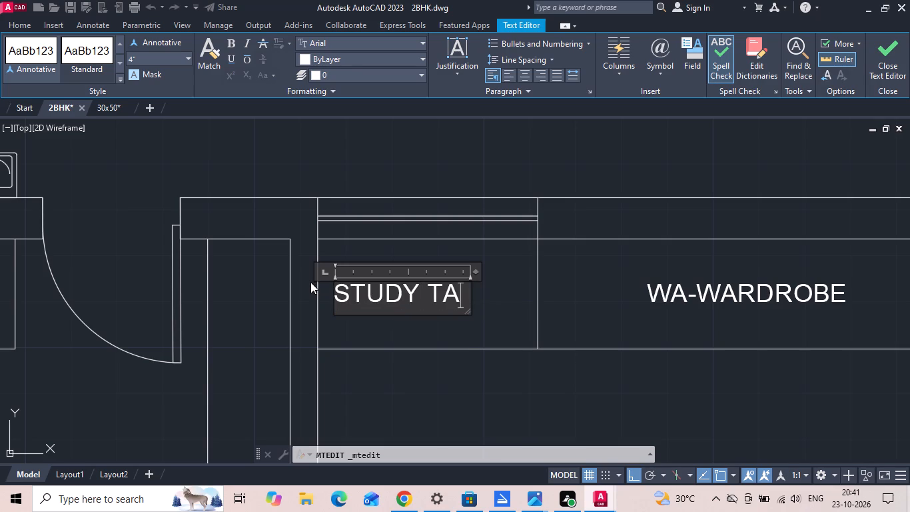
type("BLE")
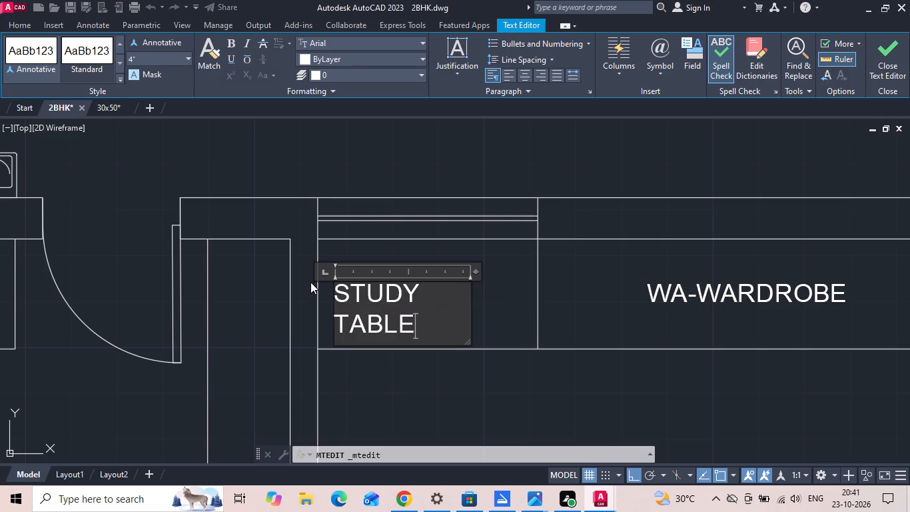
left_click_drag(470, 307, 534, 302)
left_click(489, 382)
Copy the L-shaped sofa with its centre table from the ground floor living room of the 30x50 drawing.
scroll(326, 276, "down", 1)
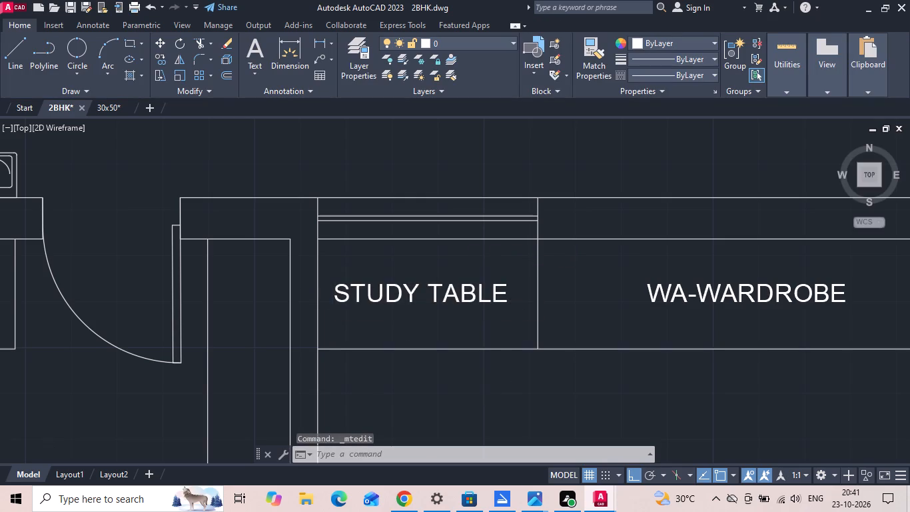
scroll(326, 276, "down", 1)
scroll(365, 283, "up", 1)
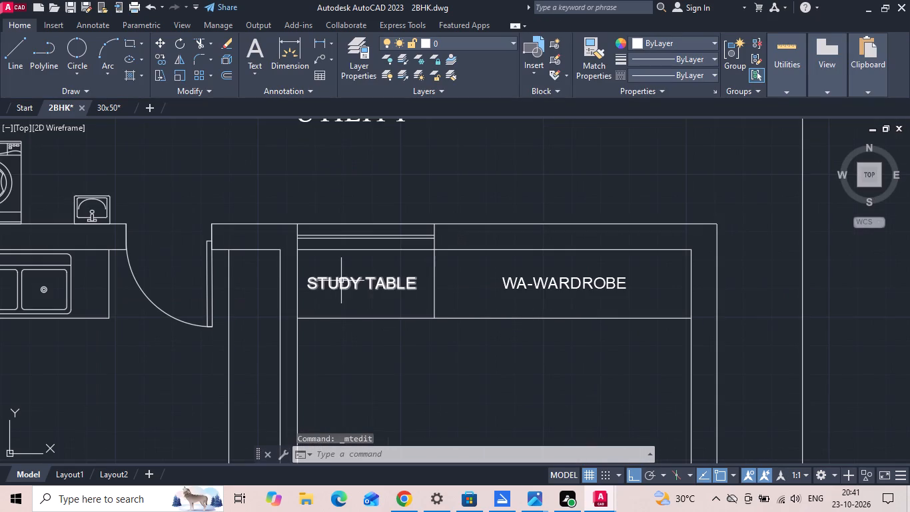
scroll(460, 215, "down", 1)
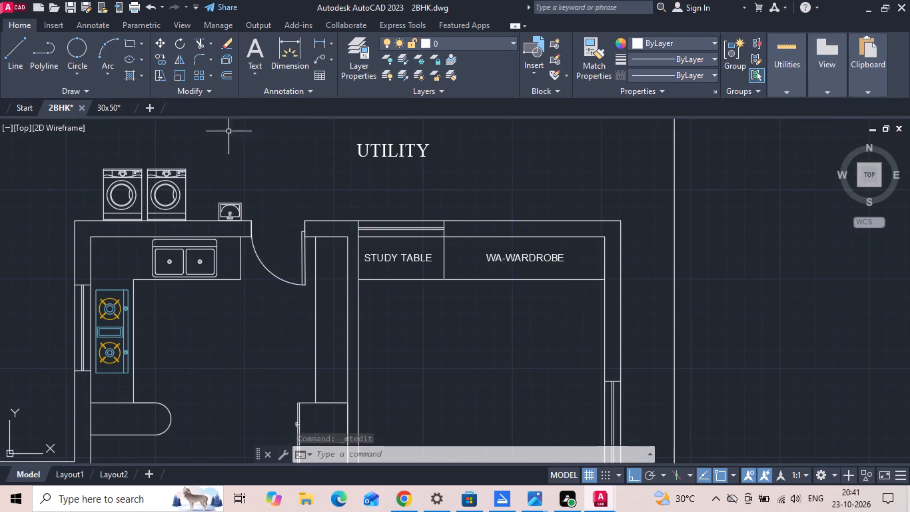
left_click(114, 109)
scroll(390, 203, "down", 1)
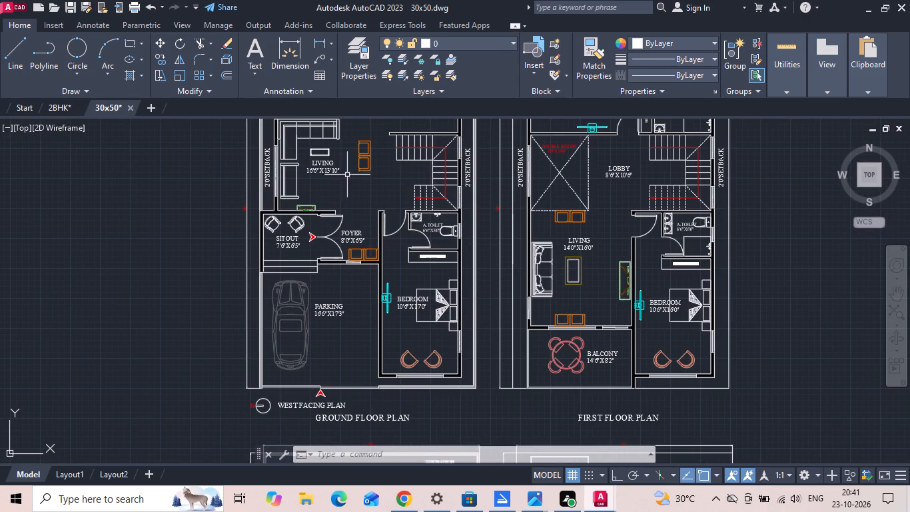
middle_click_drag(337, 179, 376, 270)
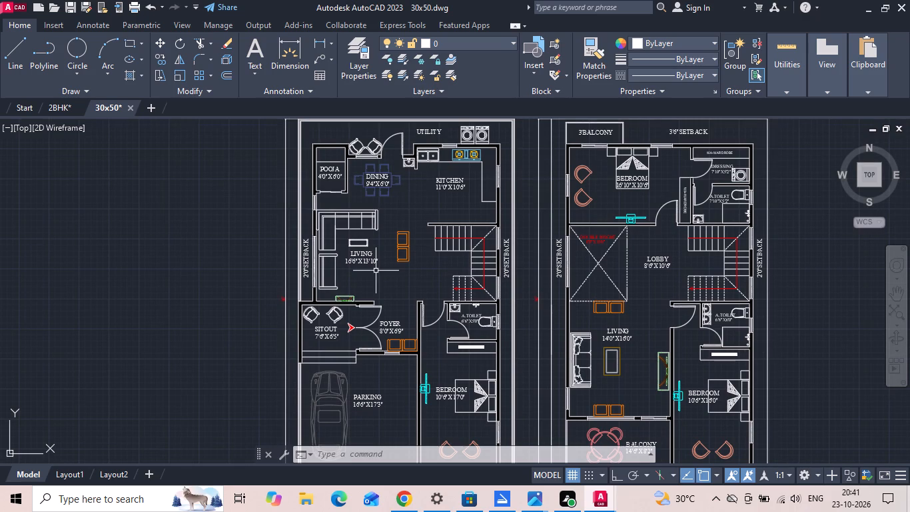
left_click(369, 216)
scroll(360, 237, "up", 1)
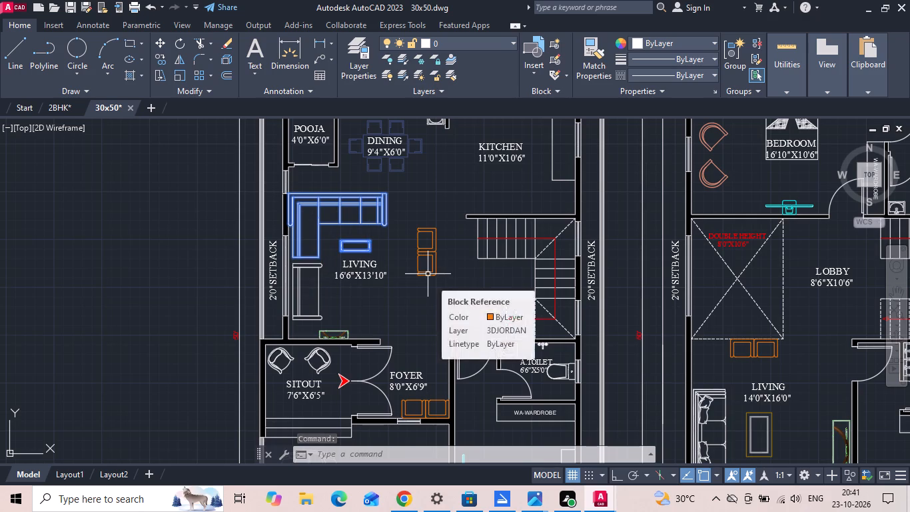
key("ctrl+c")
Paste the L-shaped sofa and table into the 2BHK living room, in the corner just below the staircase.
left_click(65, 105)
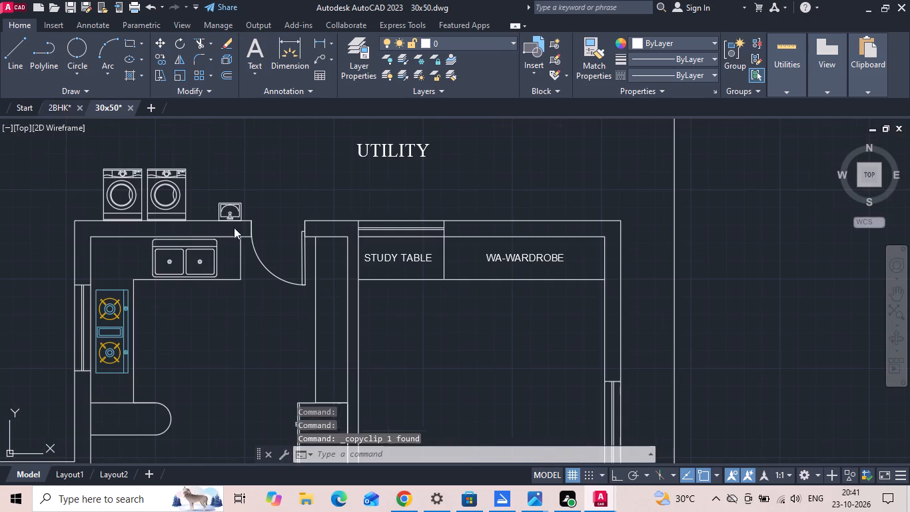
key("ctrl+c")
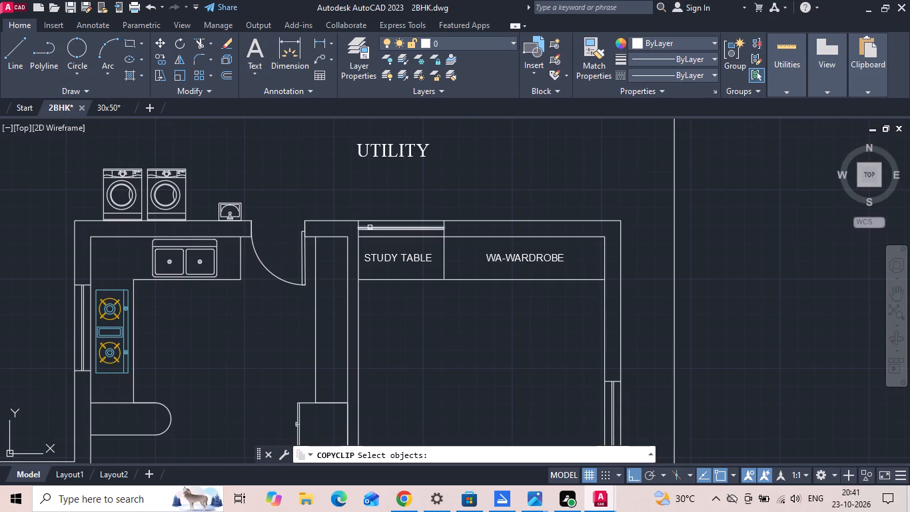
key("ctrl+v")
scroll(370, 227, "down", 2)
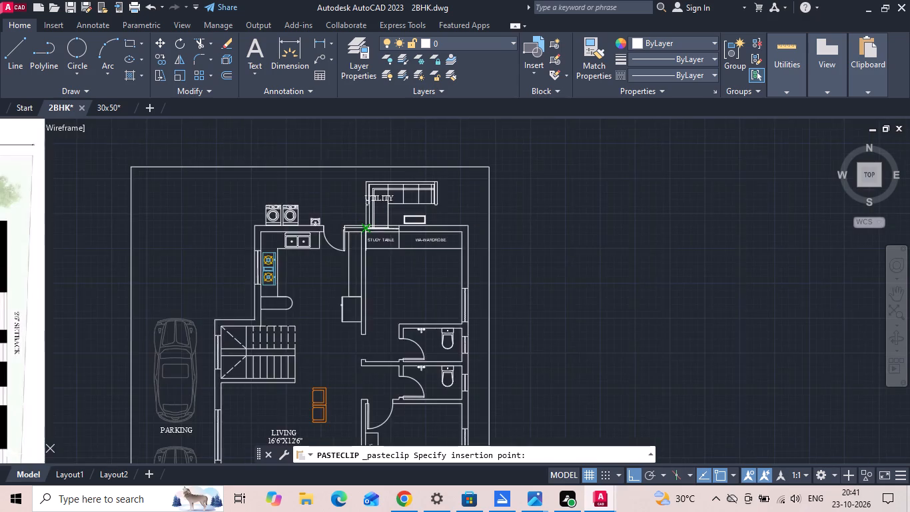
scroll(370, 227, "down", 1)
middle_click_drag(358, 336, 462, 274)
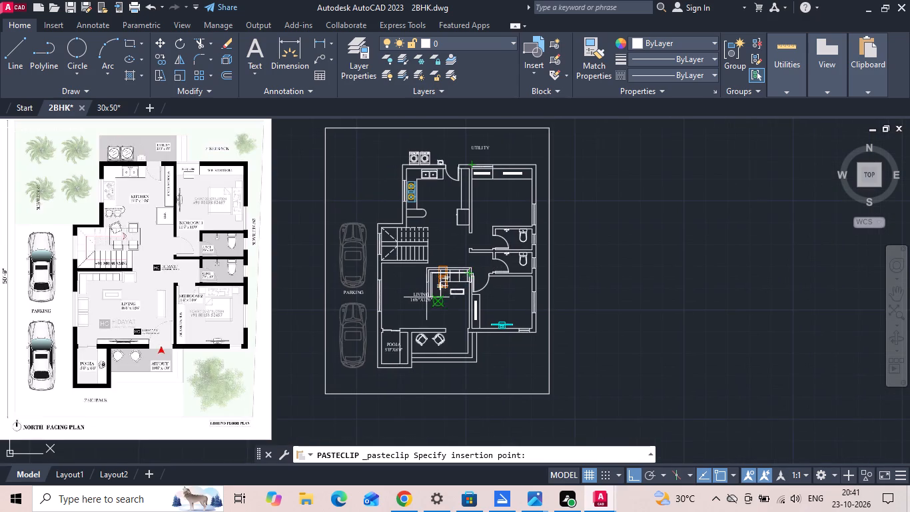
scroll(420, 297, "up", 2)
scroll(349, 290, "up", 2)
scroll(311, 297, "down", 2)
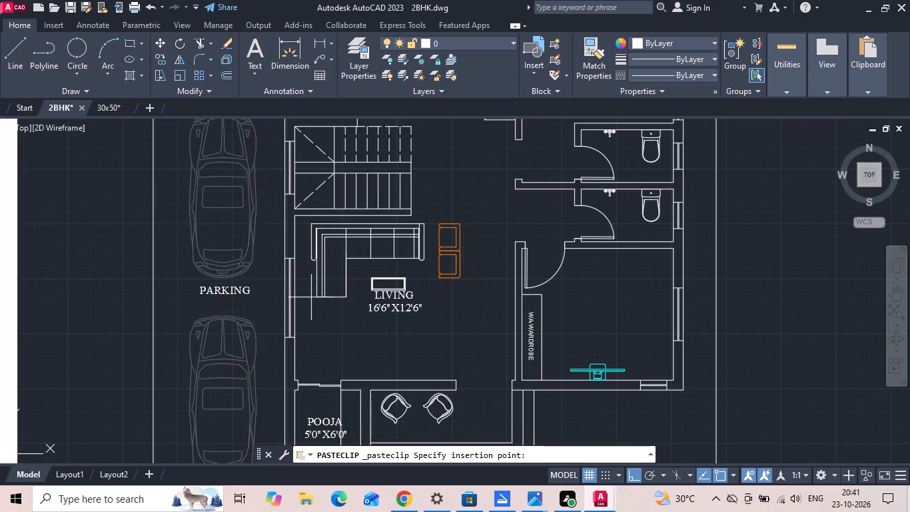
left_click(311, 297)
scroll(477, 257, "down", 3)
scroll(363, 254, "up", 2)
key("Escape")
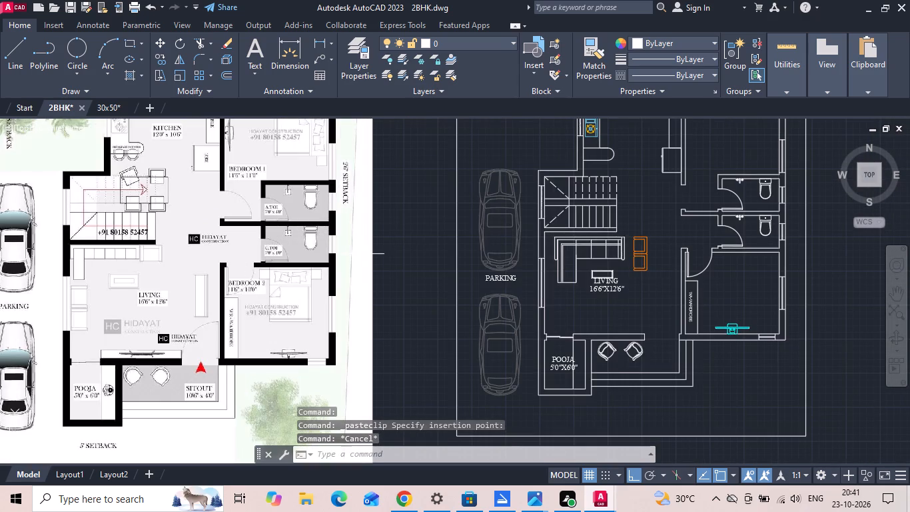
Save the 2BHK drawing.
key("ctrl+s")
Search the computer for FURNI and open the drawing furniture blocks Unlimited (1).
left_click(77, 505)
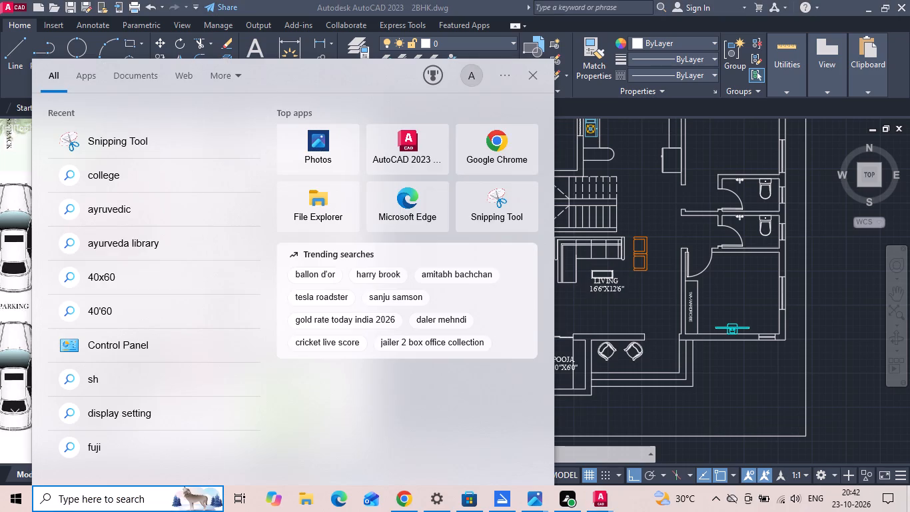
type("FURNI")
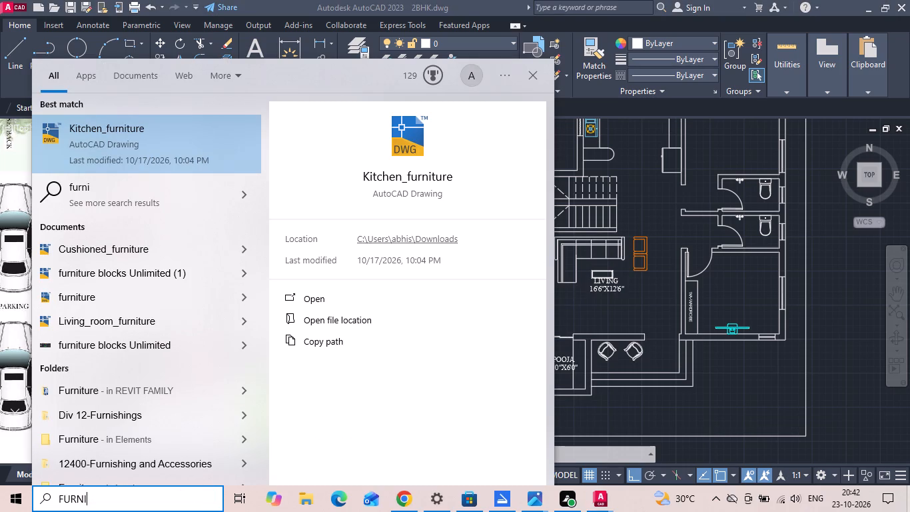
double_click(126, 275)
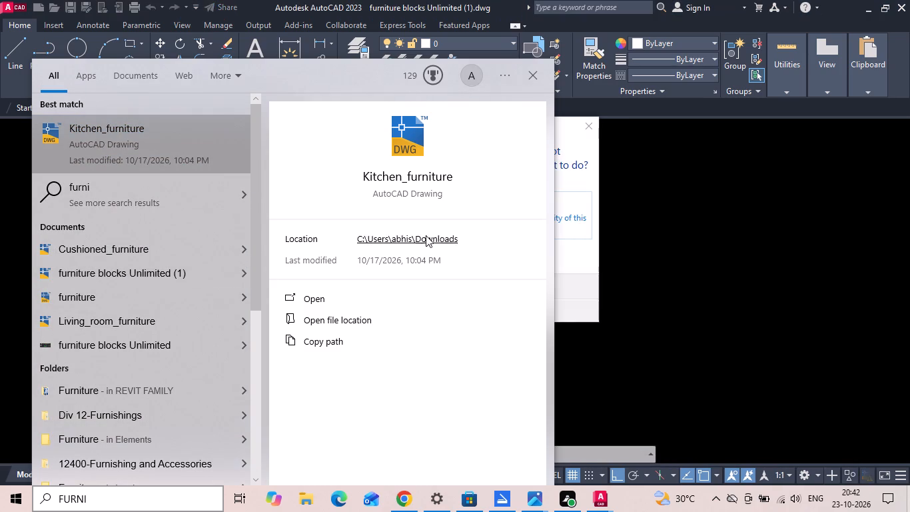
Choose to specify replacements for the missing SHX files and accept the preselected big font for styles CHINA and HZ.
left_click(587, 220)
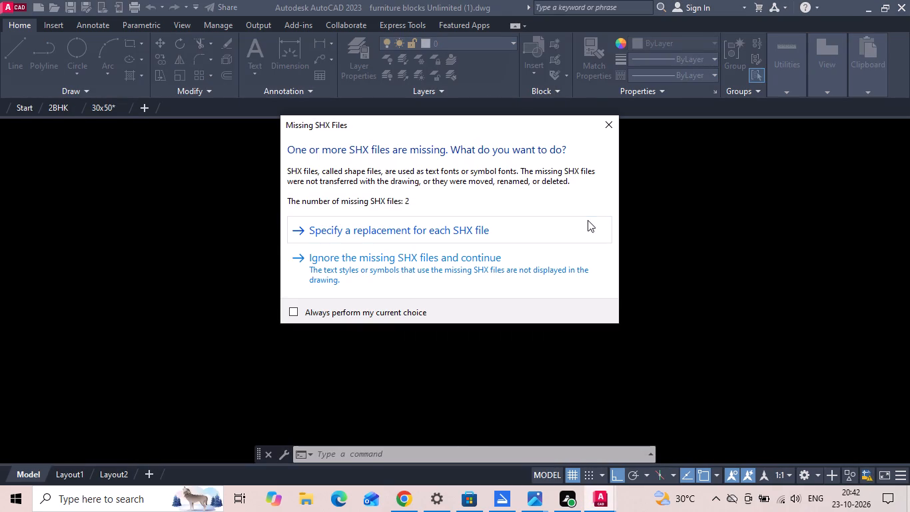
left_click(588, 220)
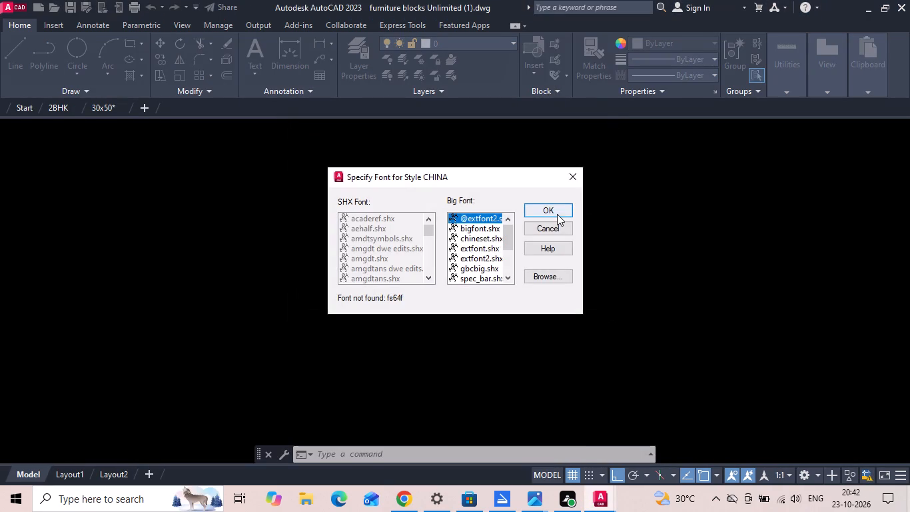
left_click(556, 213)
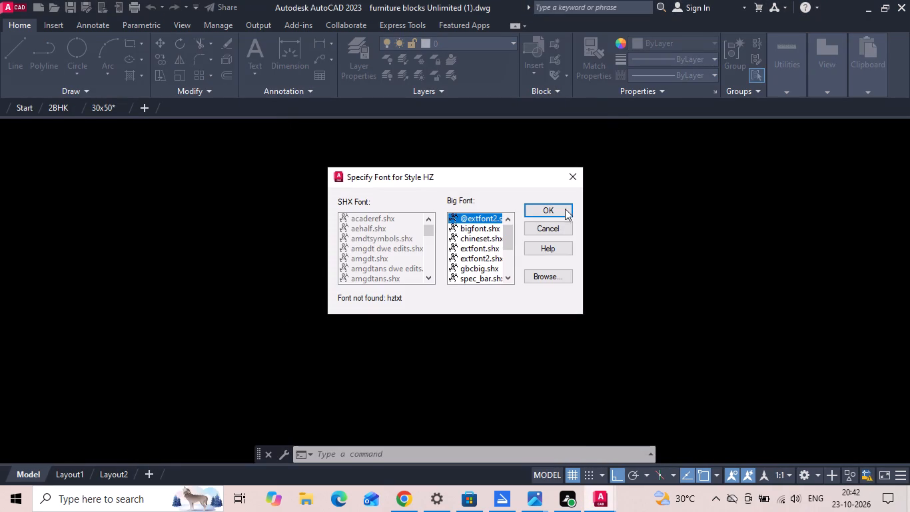
left_click(559, 210)
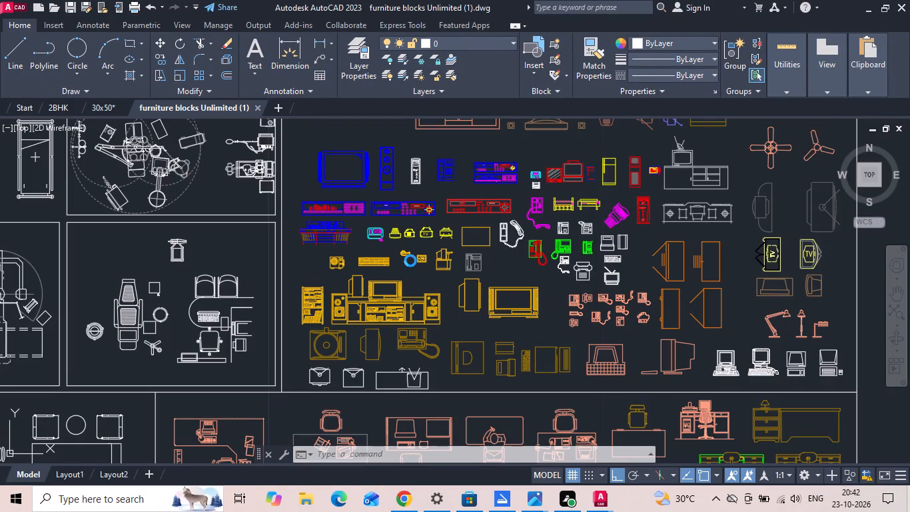
Look through the furniture block library for a plan-view sofa that suits the living room.
scroll(410, 261, "down", 3)
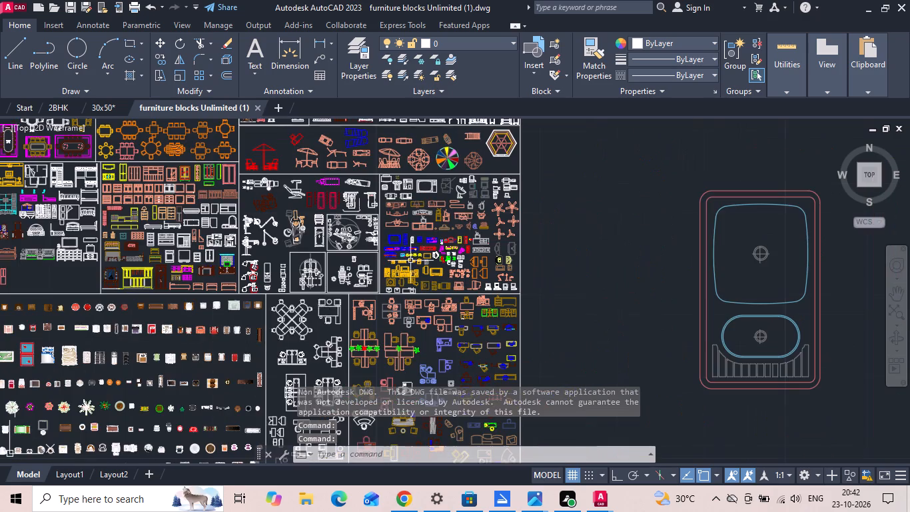
middle_click_drag(283, 333, 340, 312)
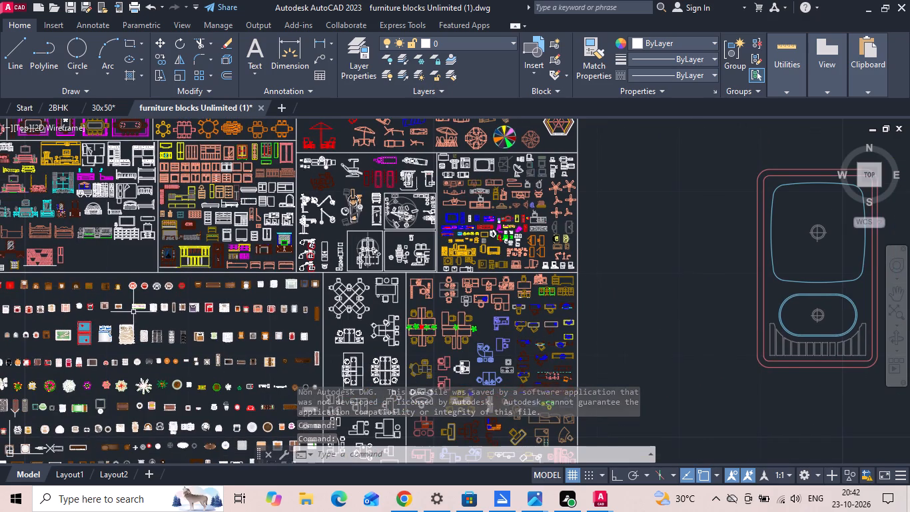
middle_click_drag(132, 313, 433, 234)
middle_click_drag(306, 375, 304, 325)
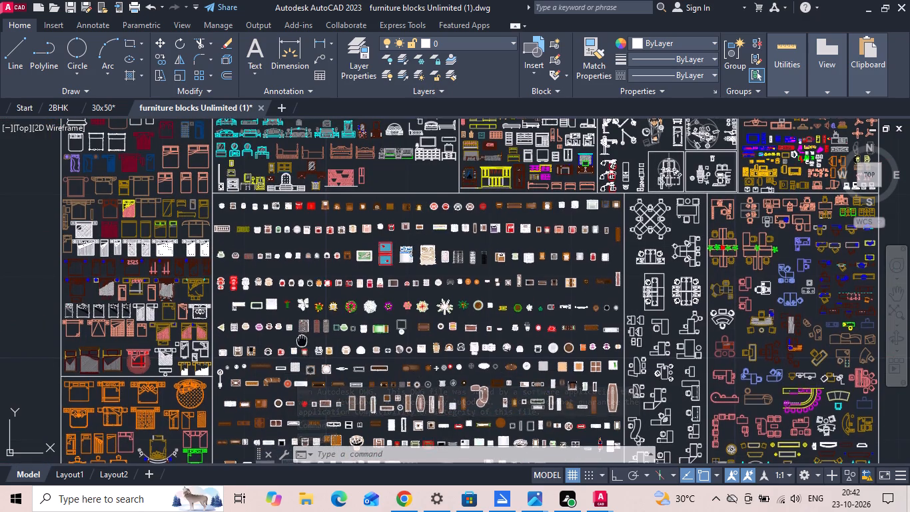
middle_click_drag(304, 325, 348, 226)
scroll(374, 355, "up", 3)
middle_click_drag(377, 363, 400, 180)
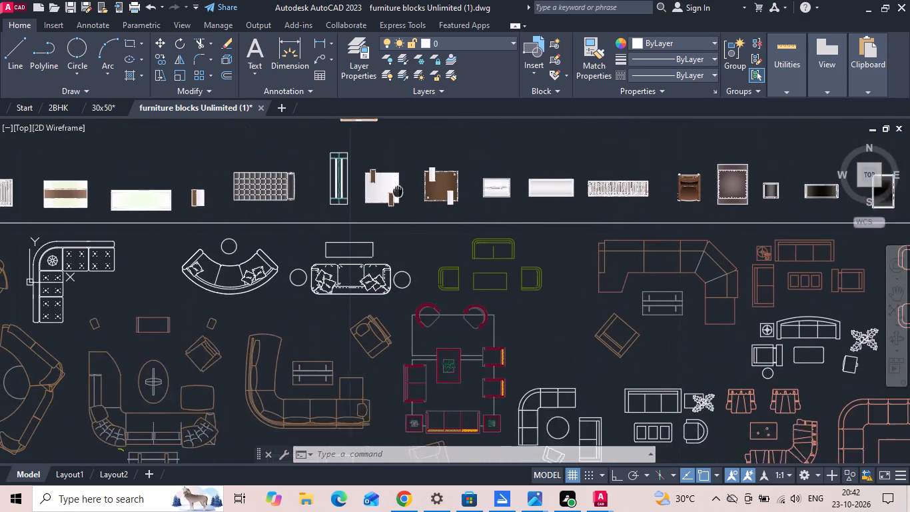
middle_click_drag(400, 180, 400, 179)
scroll(400, 175, "down", 3)
middle_click_drag(383, 322, 382, 311)
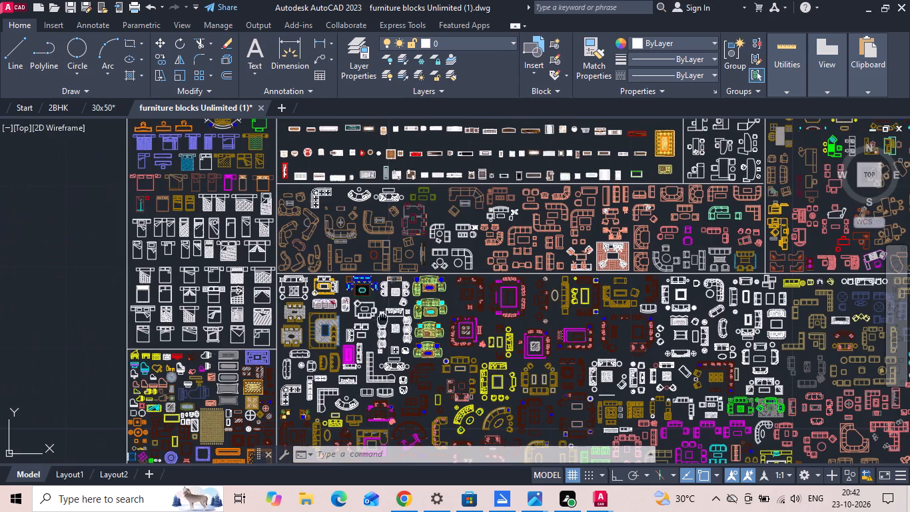
middle_click_drag(382, 311, 392, 211)
scroll(325, 397, "up", 3)
middle_click_drag(320, 377, 386, 81)
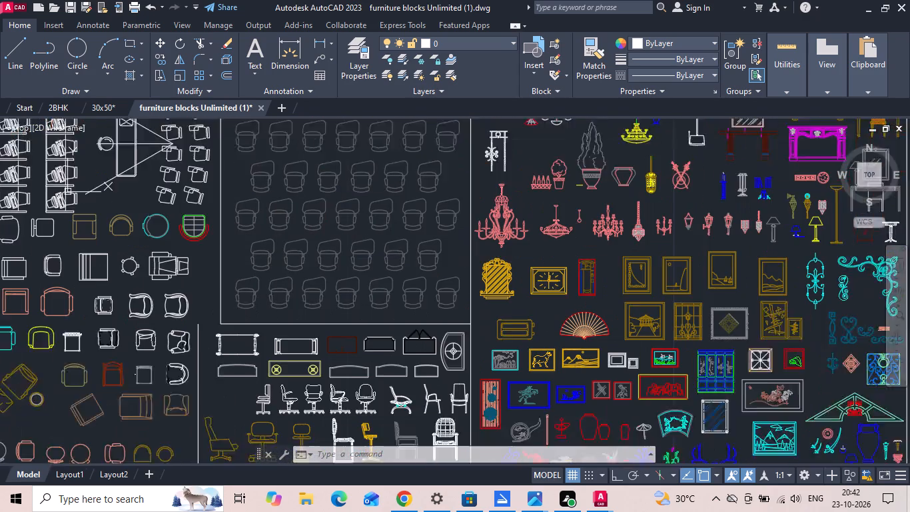
middle_click_drag(386, 81, 395, 54)
scroll(378, 151, "down", 2)
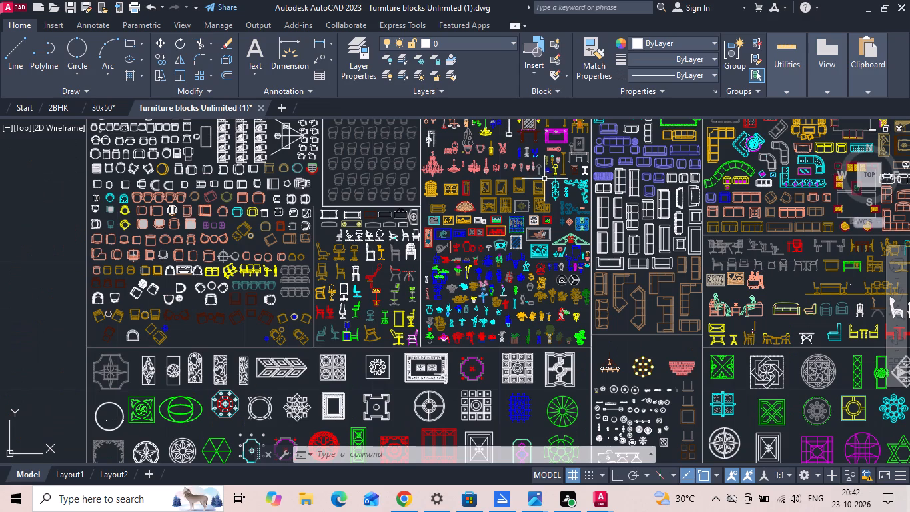
scroll(680, 251, "up", 3)
middle_click_drag(674, 256, 654, 298)
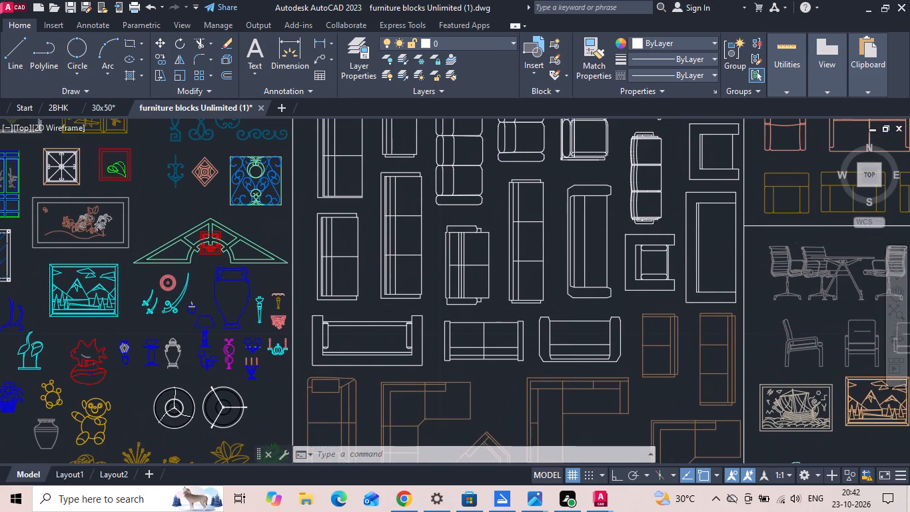
scroll(302, 335, "down", 1)
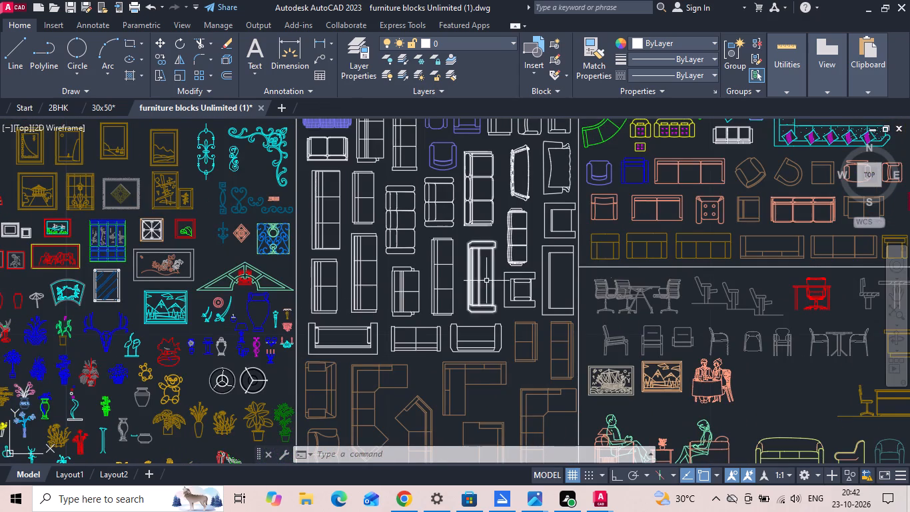
middle_click_drag(491, 301, 453, 367)
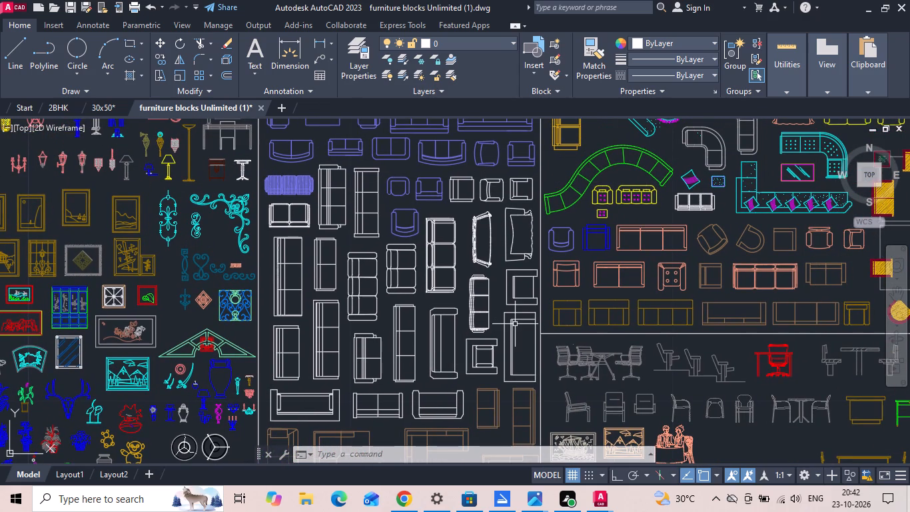
Copy the plain white rectangular sofa block with one long seat, at the outer edge of the white sofa group.
left_click(517, 319)
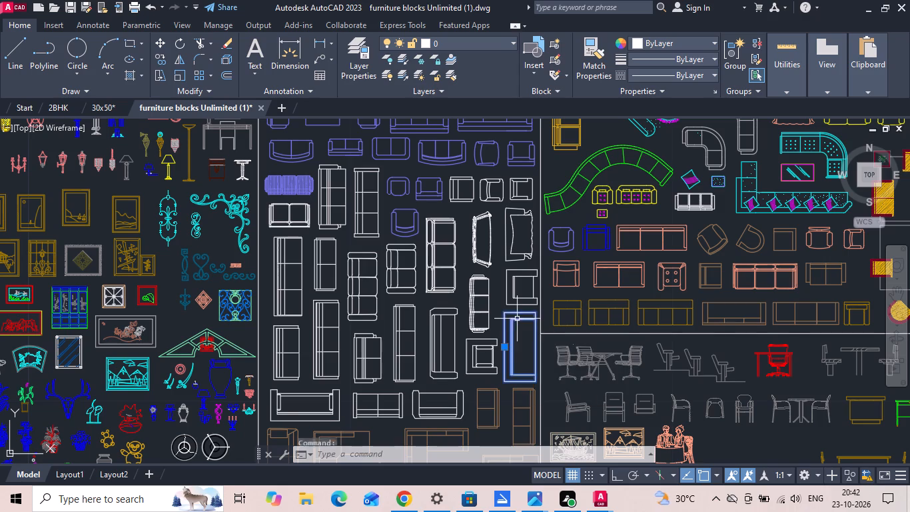
scroll(421, 217, "down", 1)
middle_click_drag(418, 326, 408, 263)
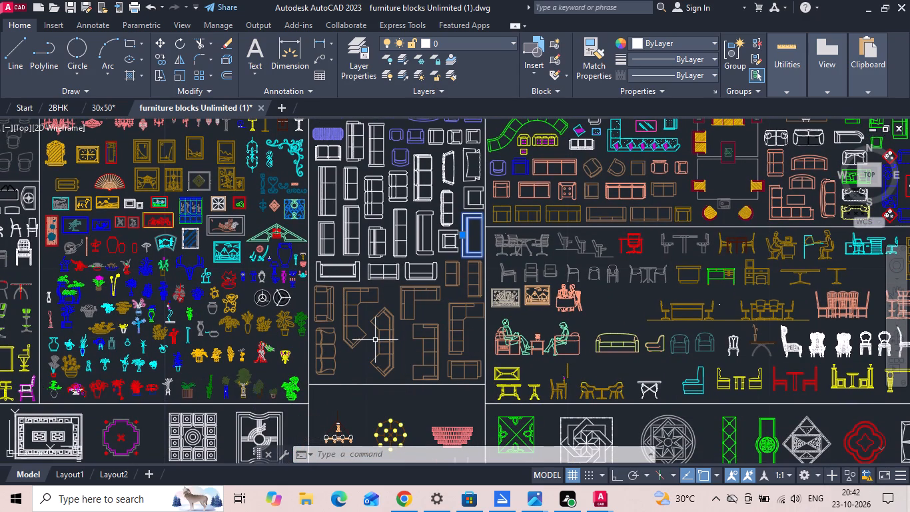
middle_click_drag(388, 327, 364, 402)
scroll(360, 395, "down", 1)
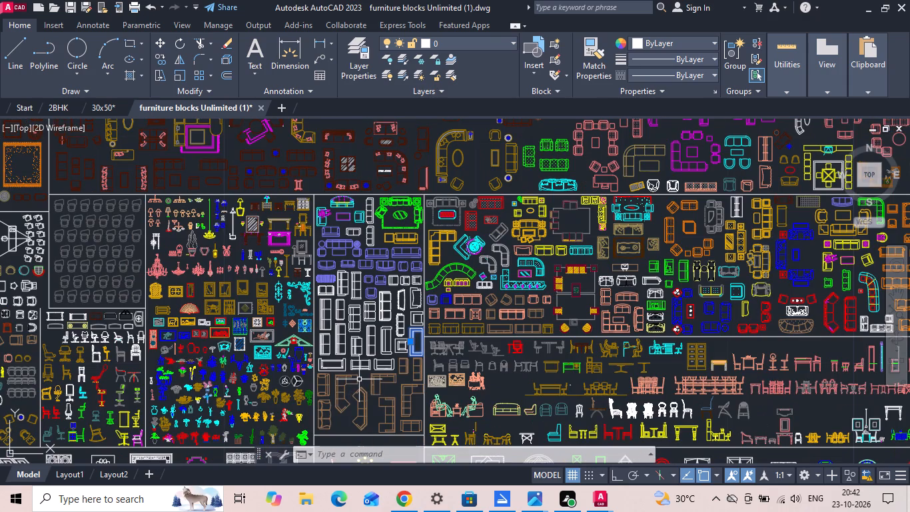
key("ctrl+c")
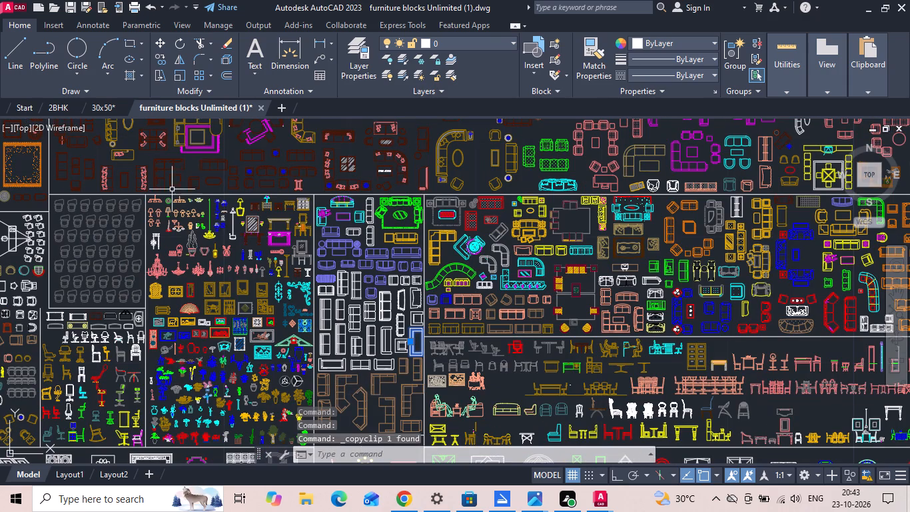
Switch to the 2BHK drawing and paste the copied sofa block into the open floor below the LIVING label.
left_click(59, 109)
key("ctrl+v")
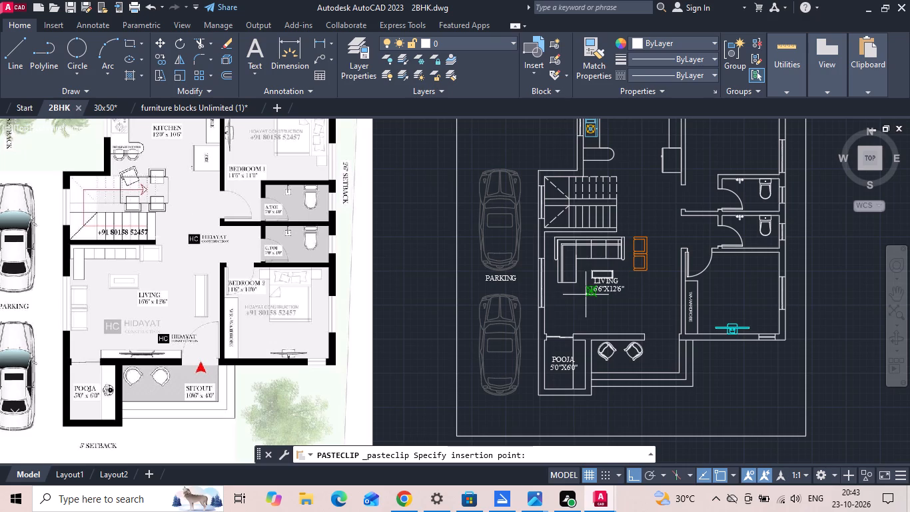
key("ctrl+v")
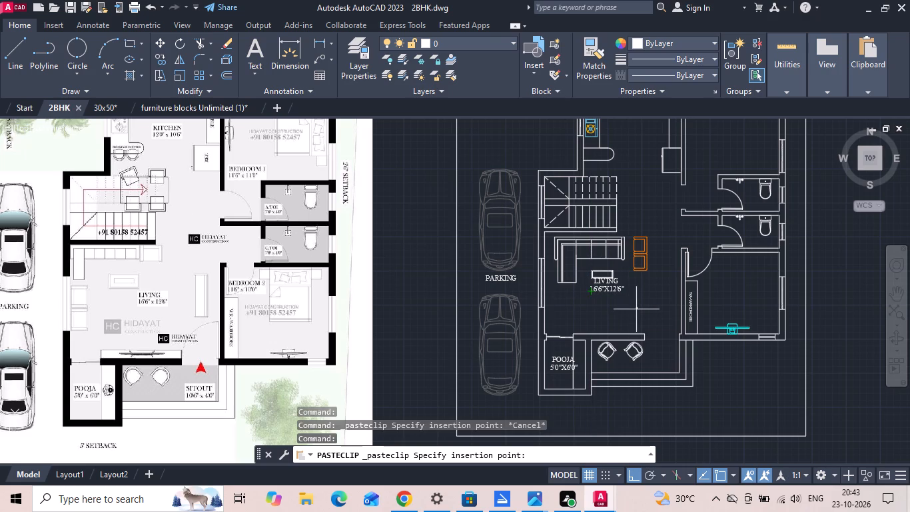
left_click(636, 309)
Scale the tiny pasted sofa block by a factor of 39.3701.
scroll(638, 309, "up", 2)
left_click(598, 346)
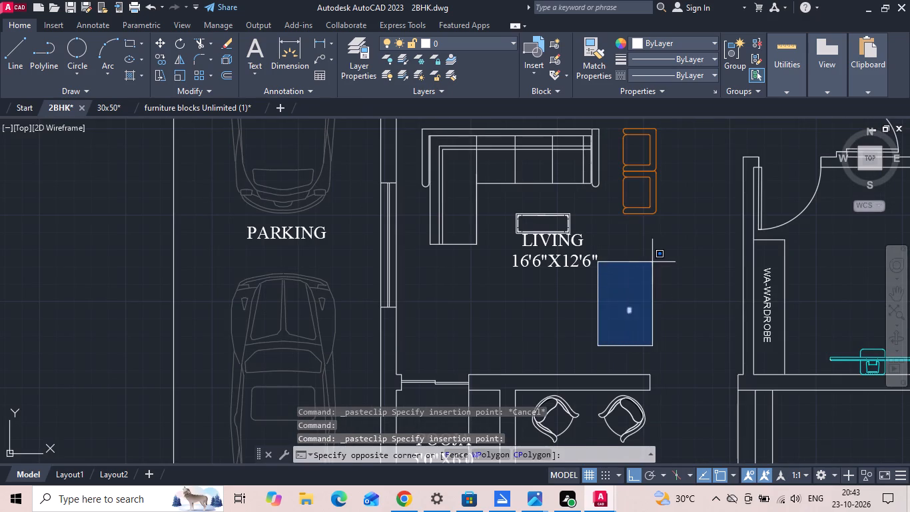
left_click(652, 262)
right_click(652, 262)
left_click(693, 248)
scroll(646, 318, "up", 3)
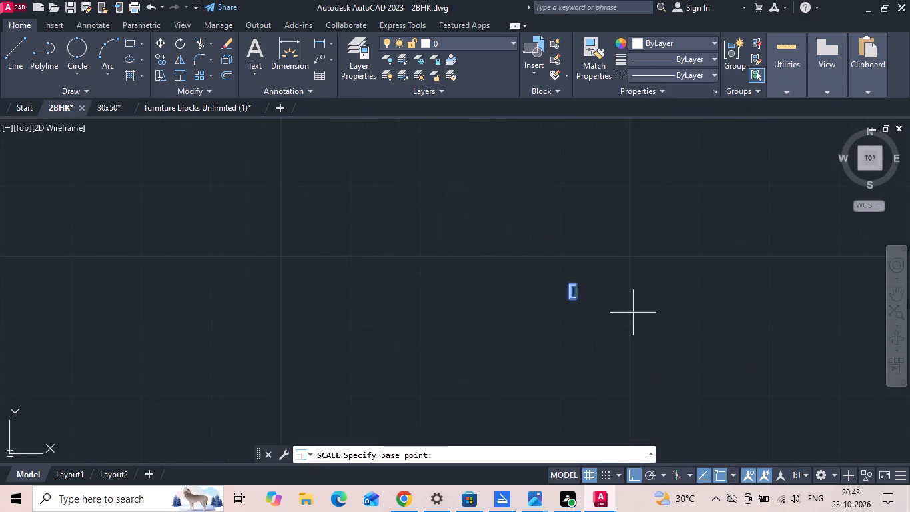
scroll(594, 309, "up", 1)
left_click_drag(556, 293, 554, 307)
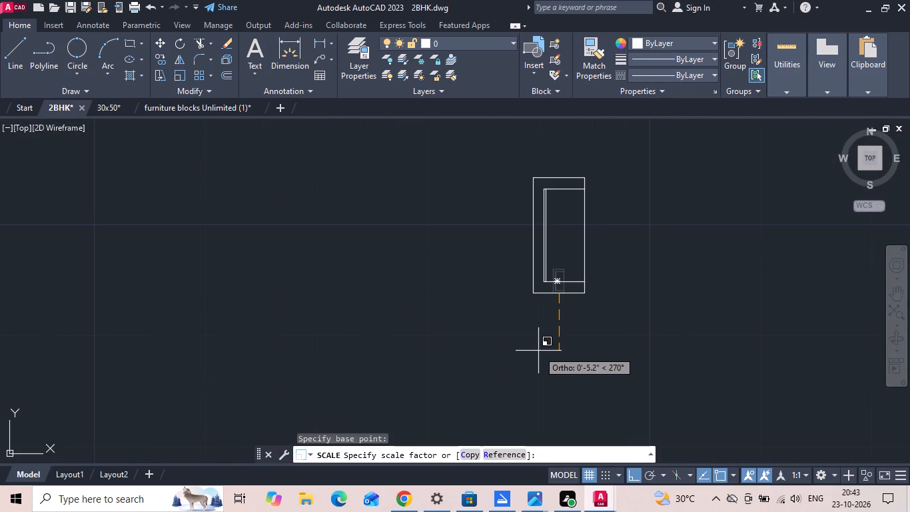
type("39.3701")
key("Return")
scroll(516, 353, "down", 5)
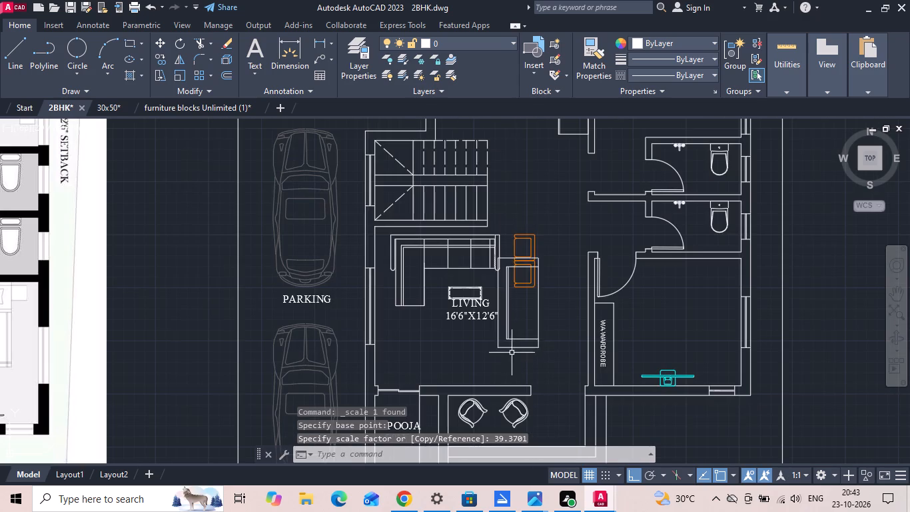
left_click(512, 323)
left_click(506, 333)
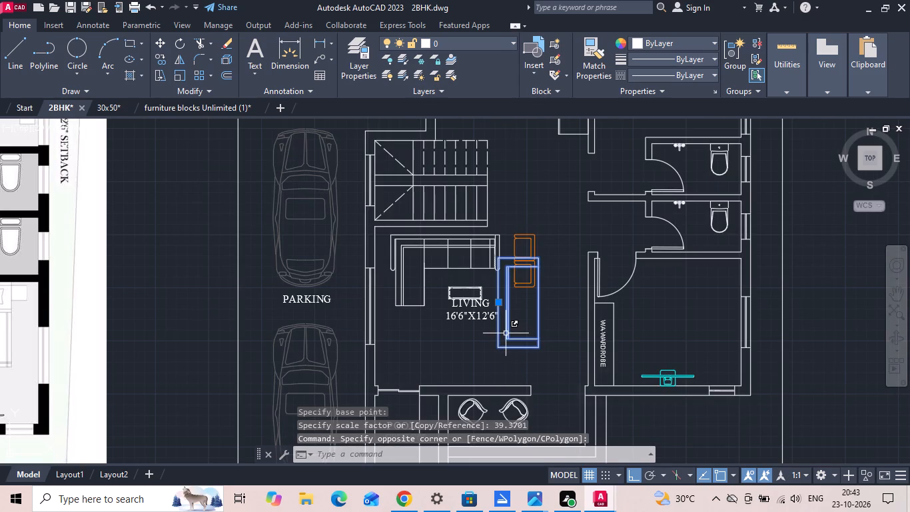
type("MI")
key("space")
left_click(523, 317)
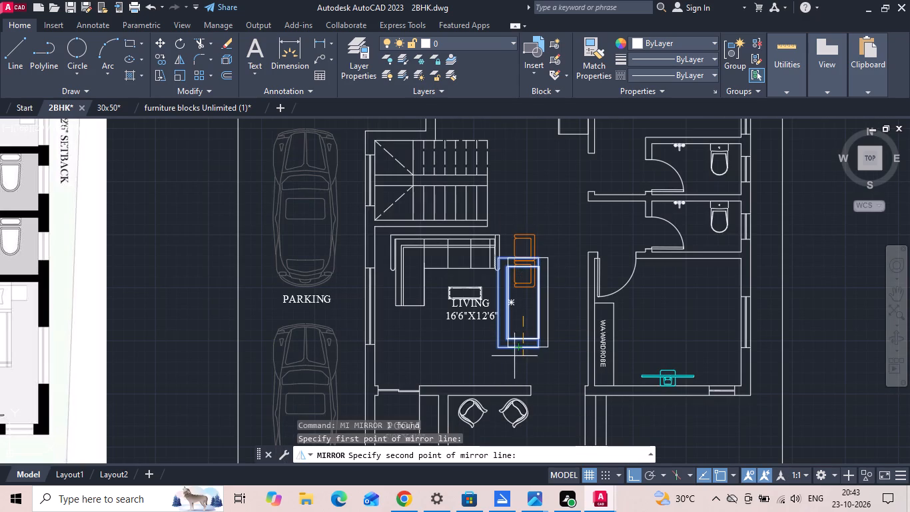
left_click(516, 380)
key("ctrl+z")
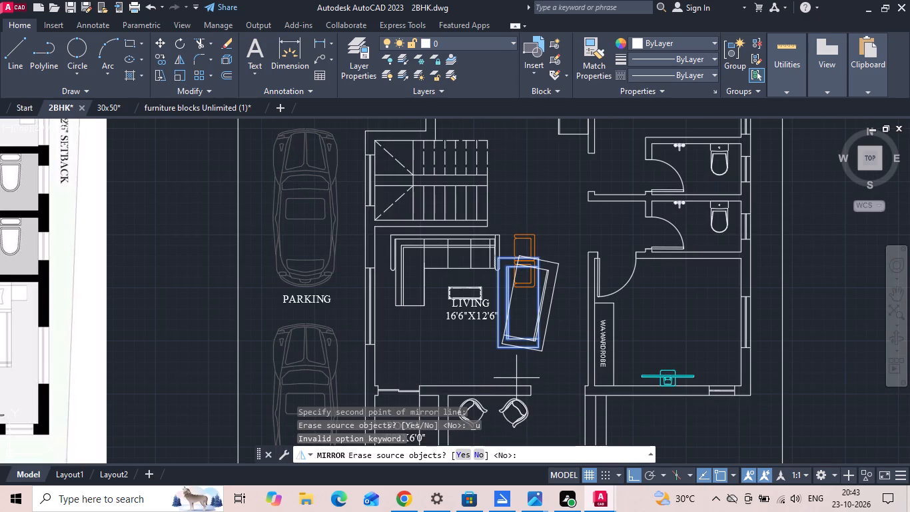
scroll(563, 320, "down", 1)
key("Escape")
Mirror the pasted white sofa about a vertical axis through its seat, erasing the source, so its back faces bedroom 2.
scroll(564, 329, "up", 3)
left_click_drag(526, 323, 507, 317)
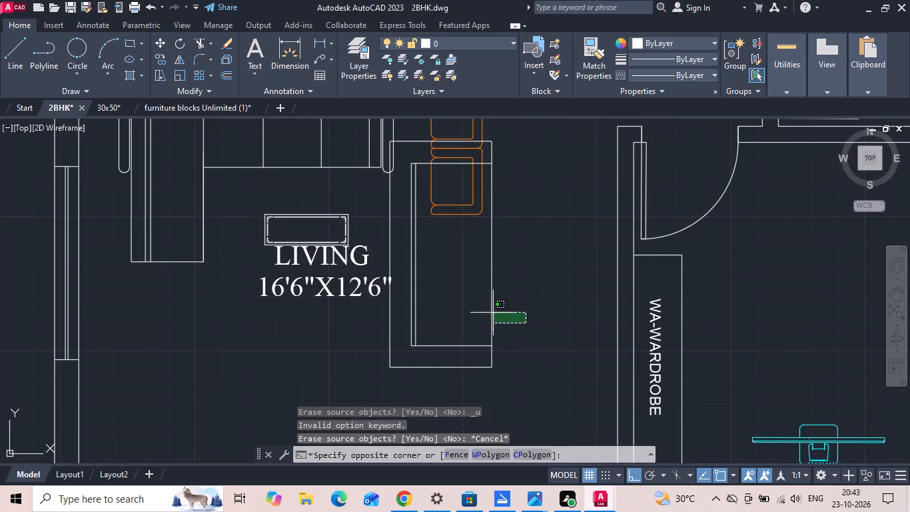
left_click(468, 299)
type("MI")
key("space")
left_click(457, 251)
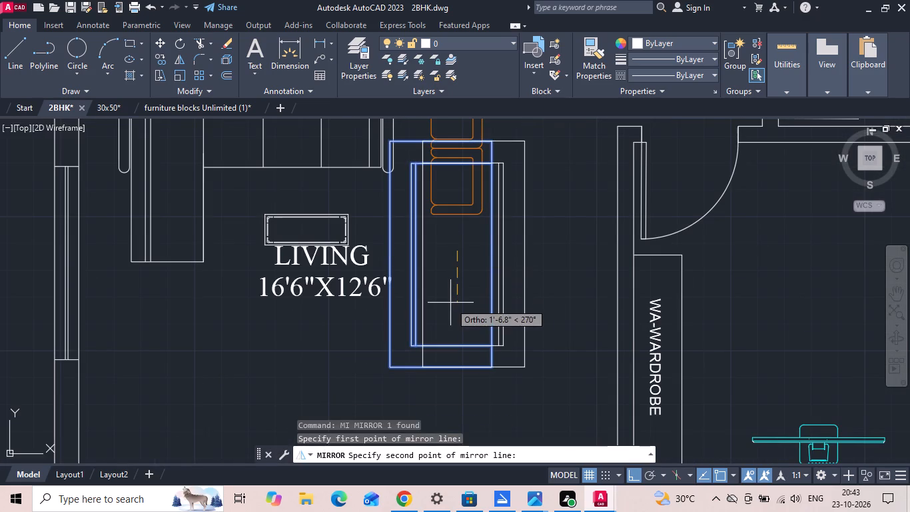
left_click(450, 303)
type("Y")
key("space")
Scale the mirrored white sofa down freehand from the upper corner of its back.
left_click(498, 286)
right_click(498, 286)
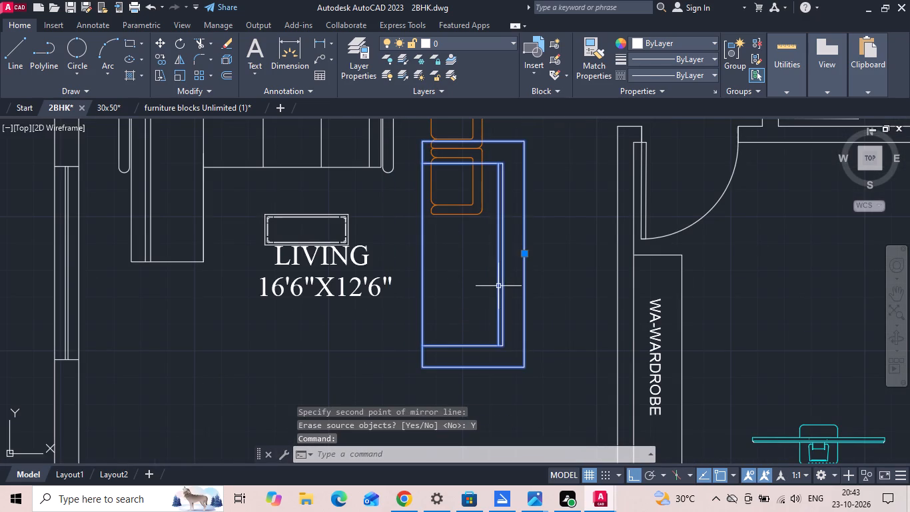
left_click(544, 255)
scroll(536, 281, "down", 1)
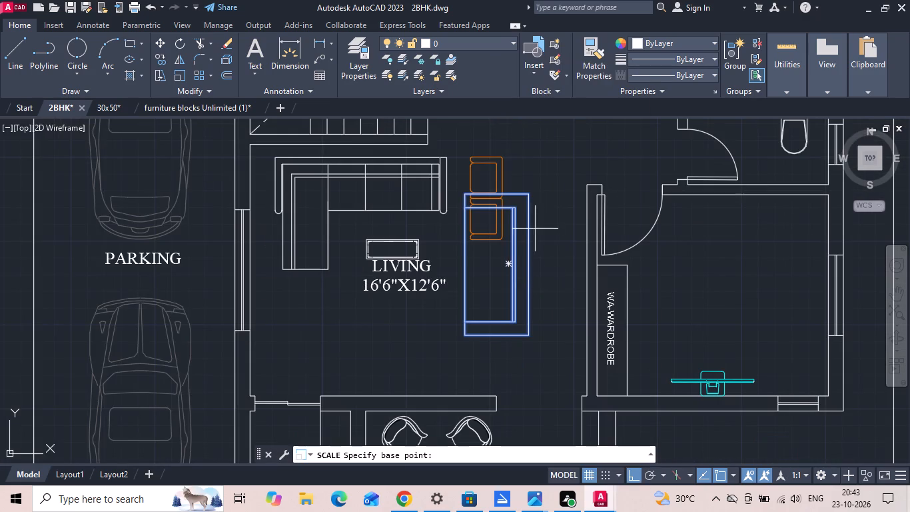
left_click(531, 195)
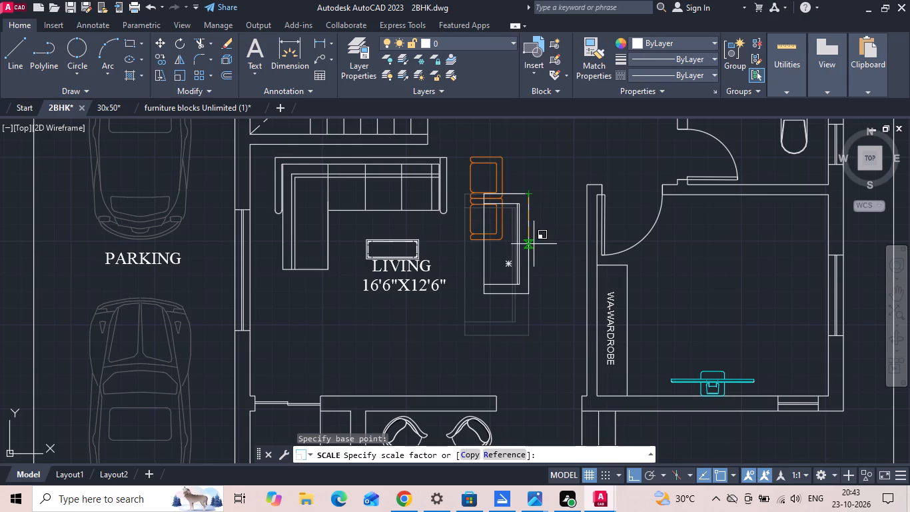
left_click(535, 239)
Move the L-shaped sofa set with its centre table into the living room corner where the stair wall meets the parking-side wall.
scroll(572, 263, "down", 2)
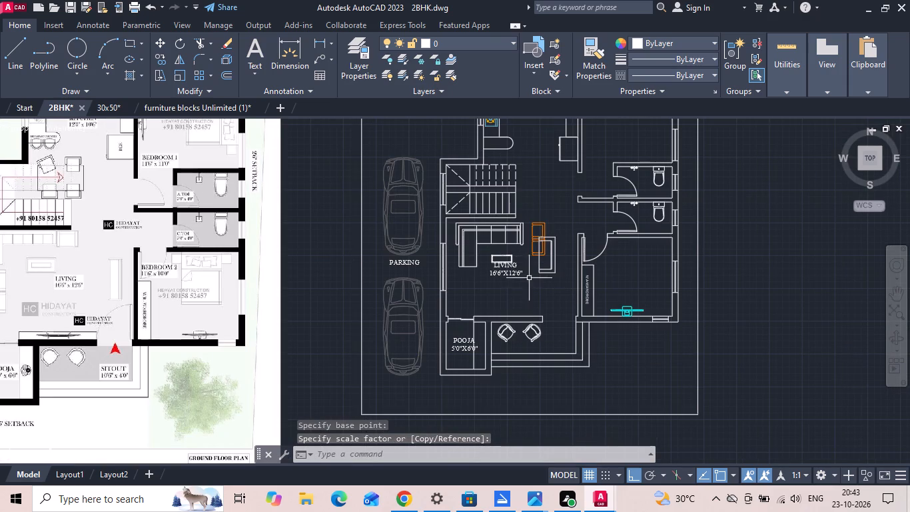
middle_click_drag(520, 281, 574, 283)
scroll(530, 231, "up", 3)
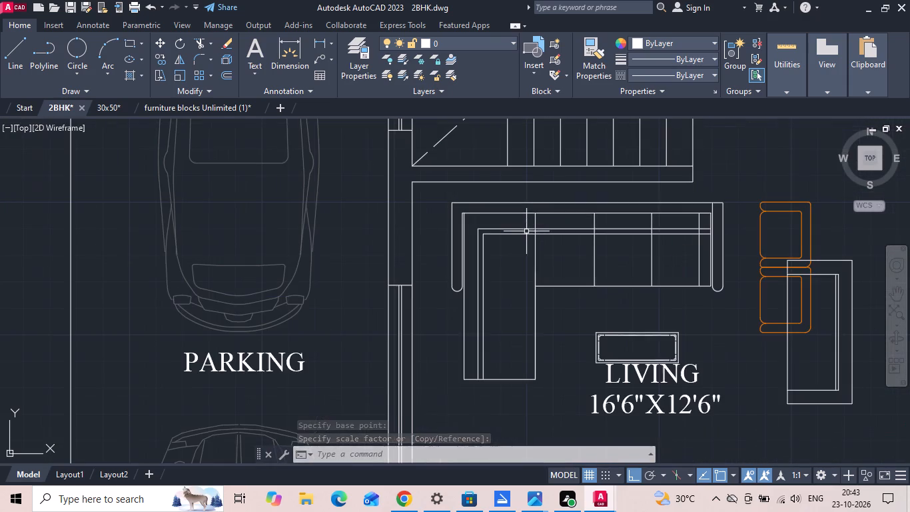
left_click(525, 230)
right_click(480, 250)
left_click(496, 241)
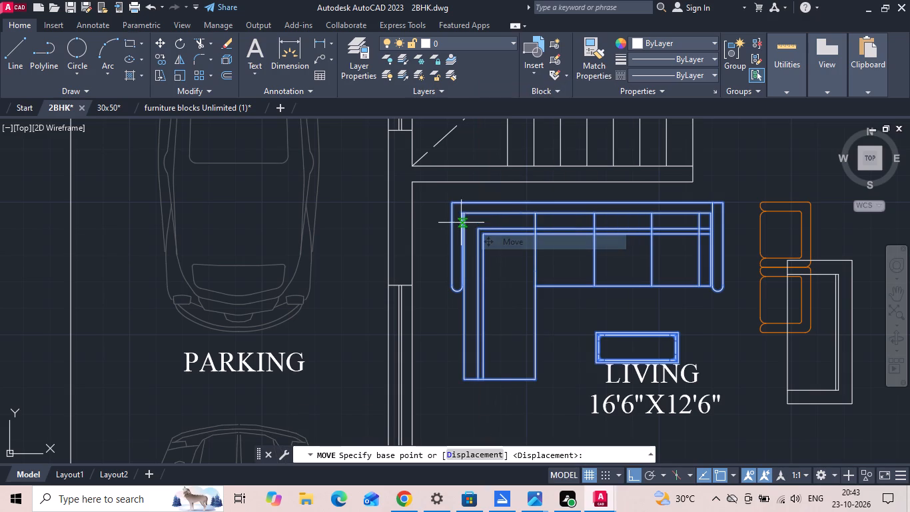
left_click(450, 202)
left_click(415, 181)
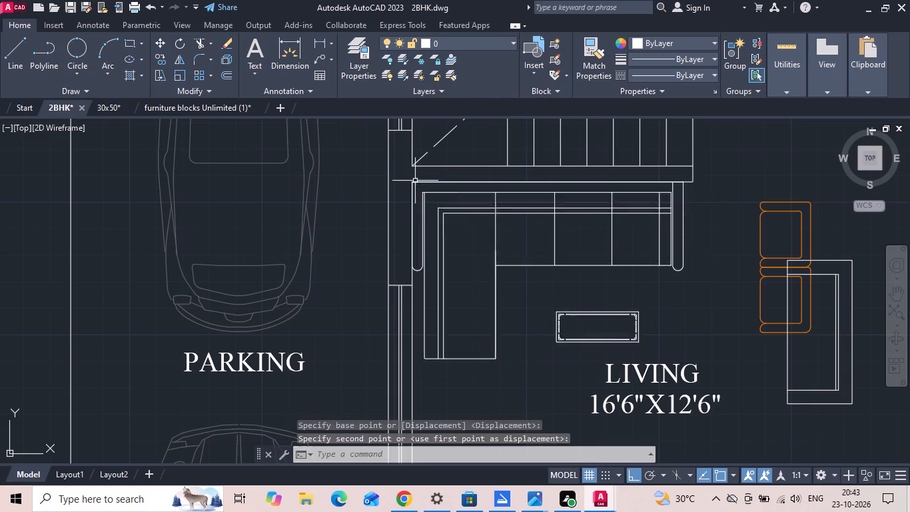
Scale the L-shaped sofa set down slightly, freehand, from its corner against the two walls.
scroll(489, 259, "down", 3)
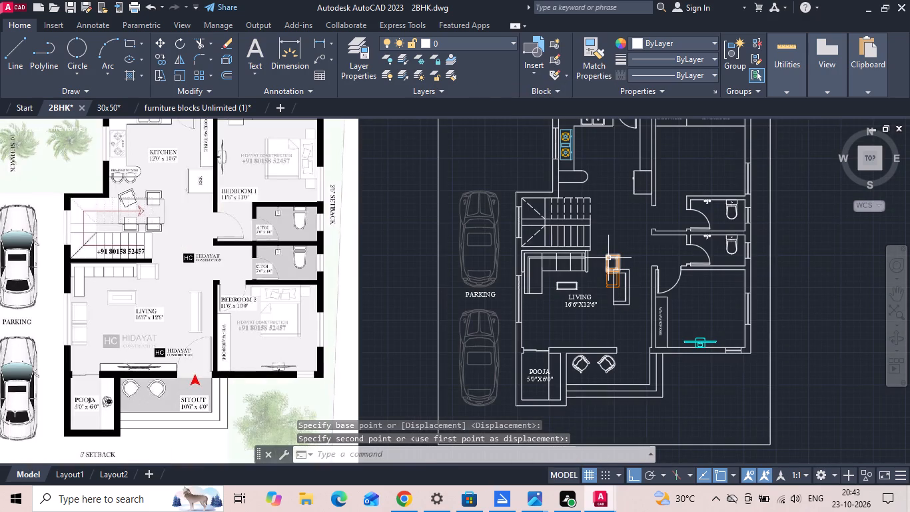
scroll(548, 261, "up", 3)
left_click(539, 234)
left_click(512, 251)
right_click(511, 252)
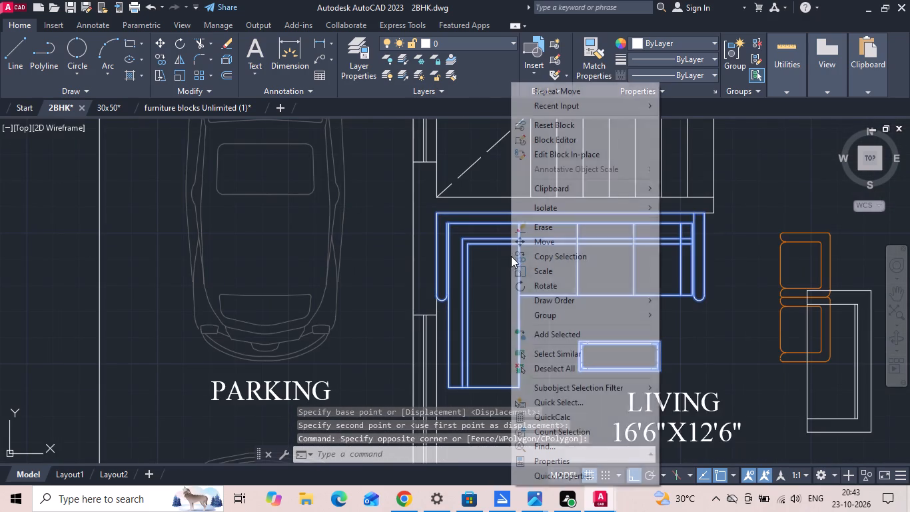
left_click(531, 269)
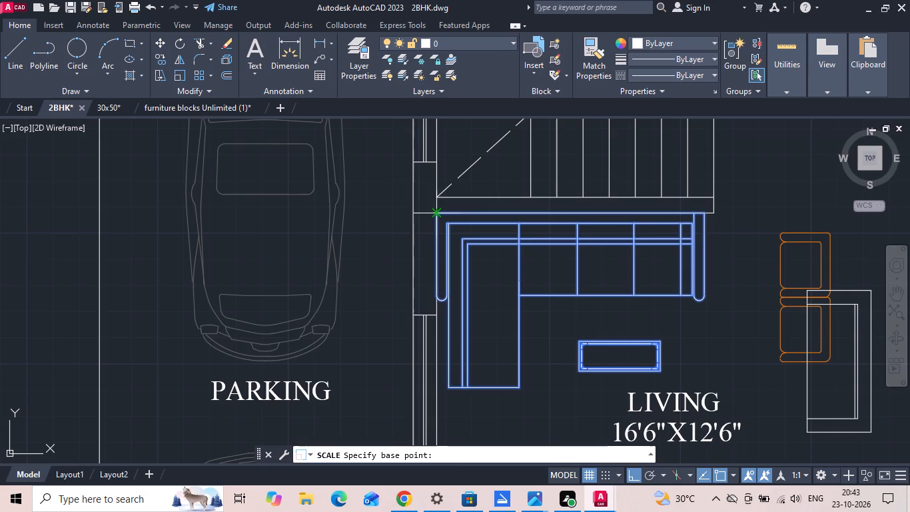
left_click(434, 214)
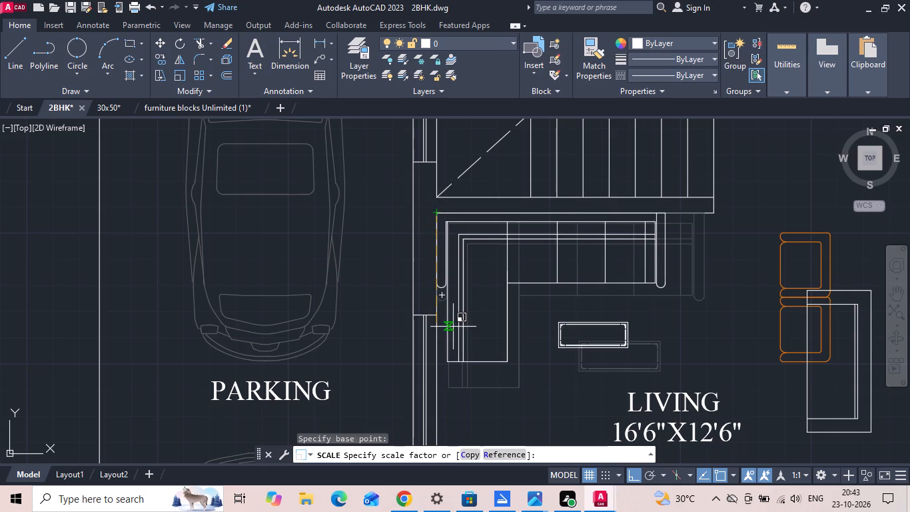
left_click(452, 323)
Rotate the upper orange armchair by 90° so its back faces the stair side.
middle_click(661, 281)
scroll(662, 281, "down", 2)
scroll(729, 277, "up", 2)
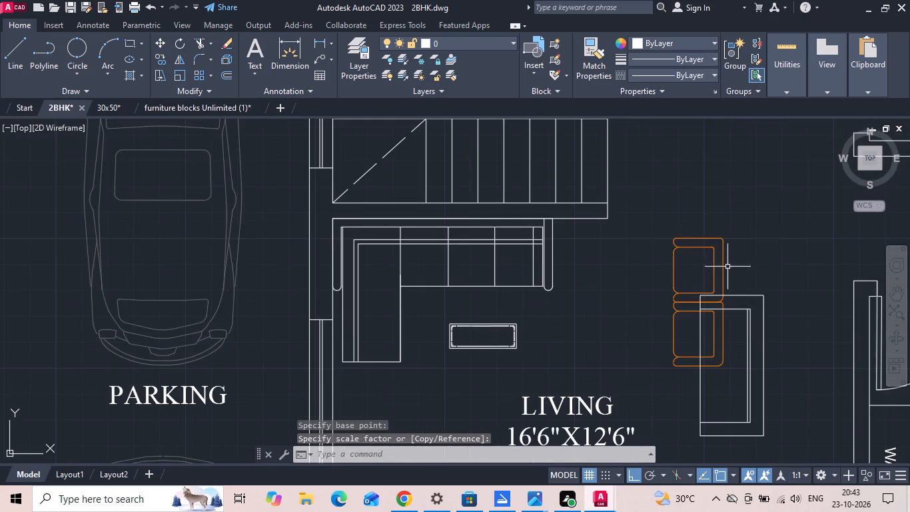
left_click_drag(719, 244, 706, 246)
left_click(668, 251)
right_click(667, 251)
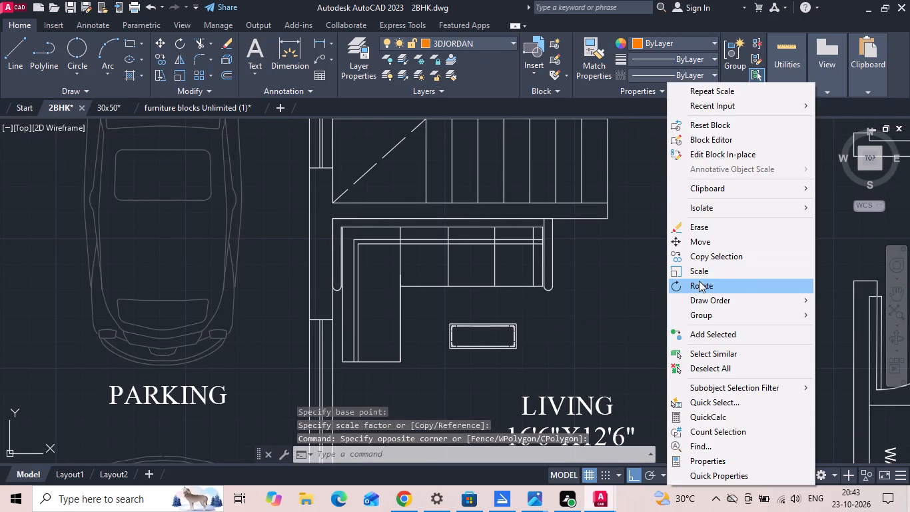
left_click(699, 283)
left_click(638, 265)
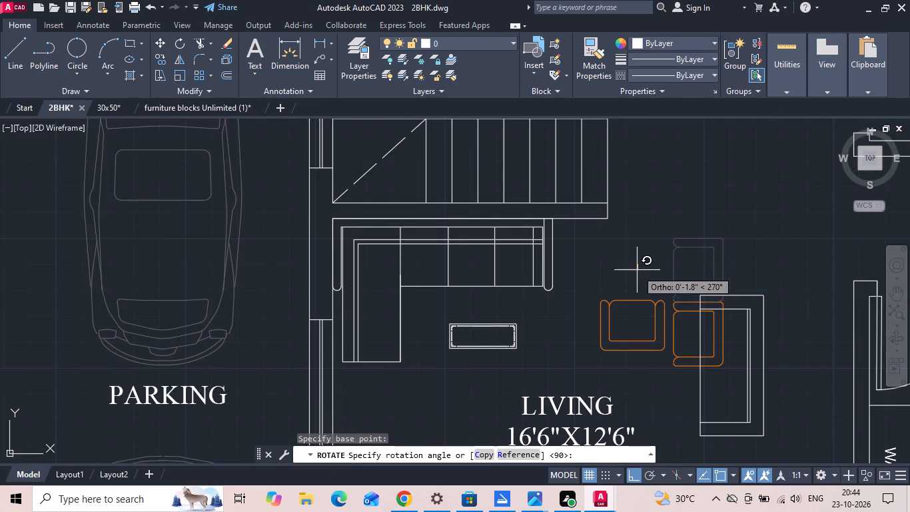
scroll(643, 205, "up", 1)
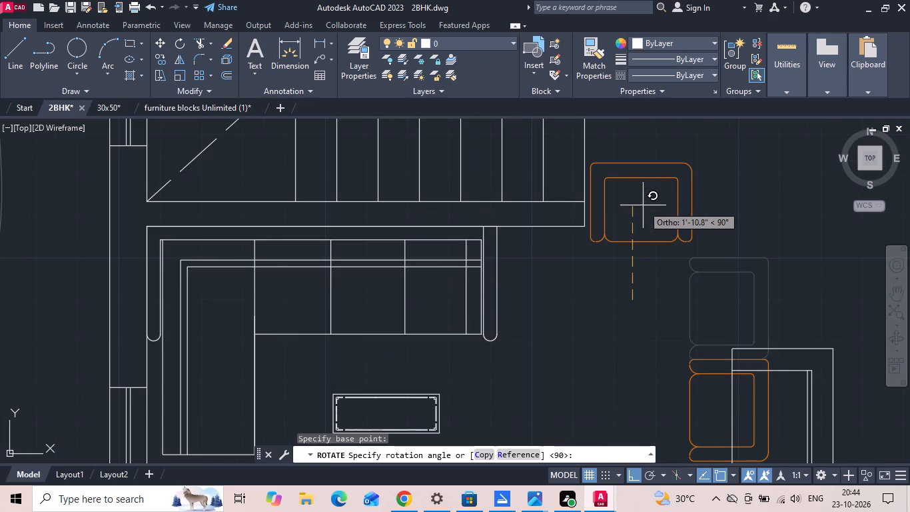
left_click(643, 205)
Move the rotated orange armchair so its back rests on the stair wall beside the L-shaped sofa.
left_click(654, 167)
left_click(648, 149)
right_click(648, 149)
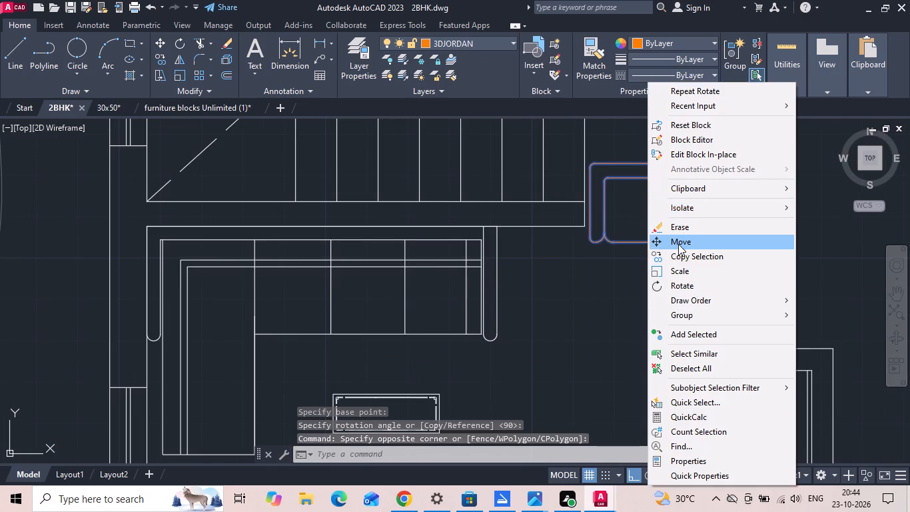
left_click(678, 244)
left_click(636, 162)
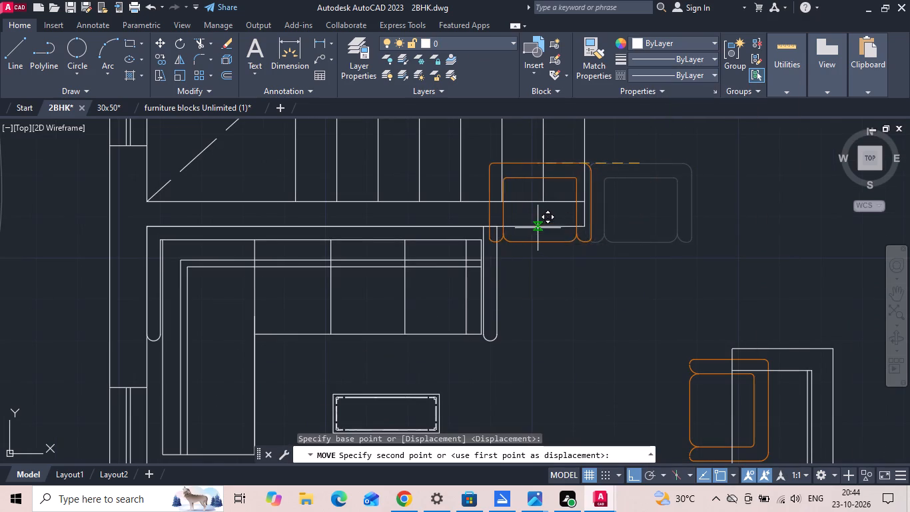
left_click(538, 227)
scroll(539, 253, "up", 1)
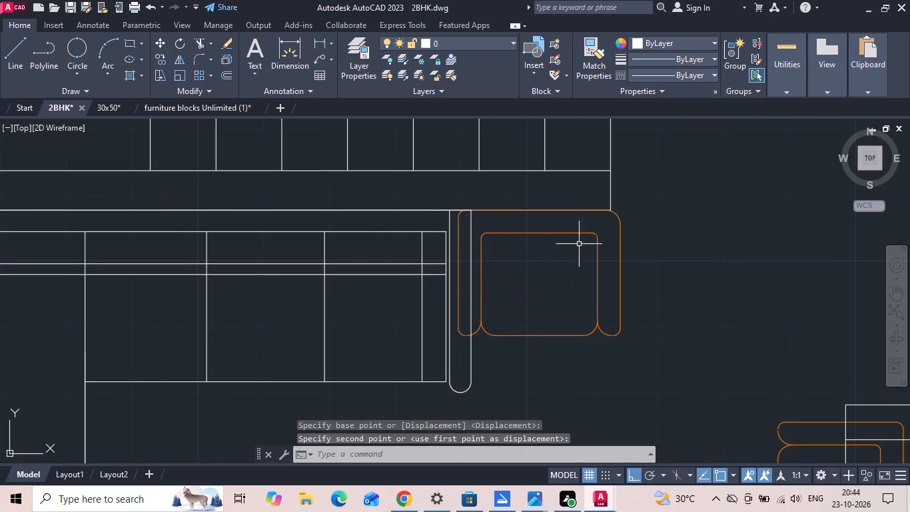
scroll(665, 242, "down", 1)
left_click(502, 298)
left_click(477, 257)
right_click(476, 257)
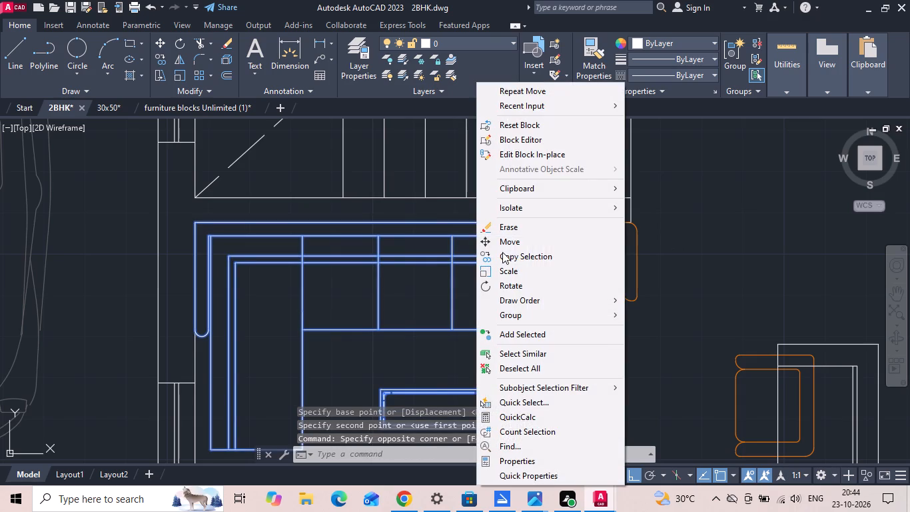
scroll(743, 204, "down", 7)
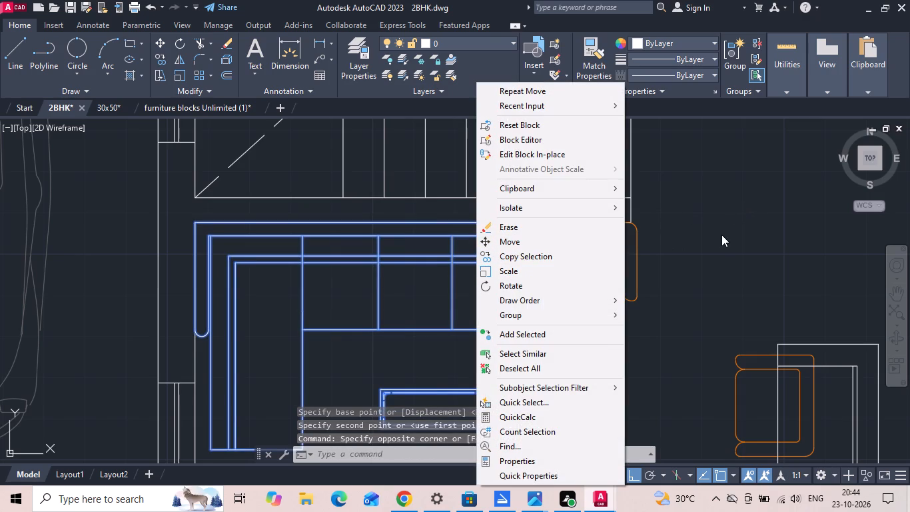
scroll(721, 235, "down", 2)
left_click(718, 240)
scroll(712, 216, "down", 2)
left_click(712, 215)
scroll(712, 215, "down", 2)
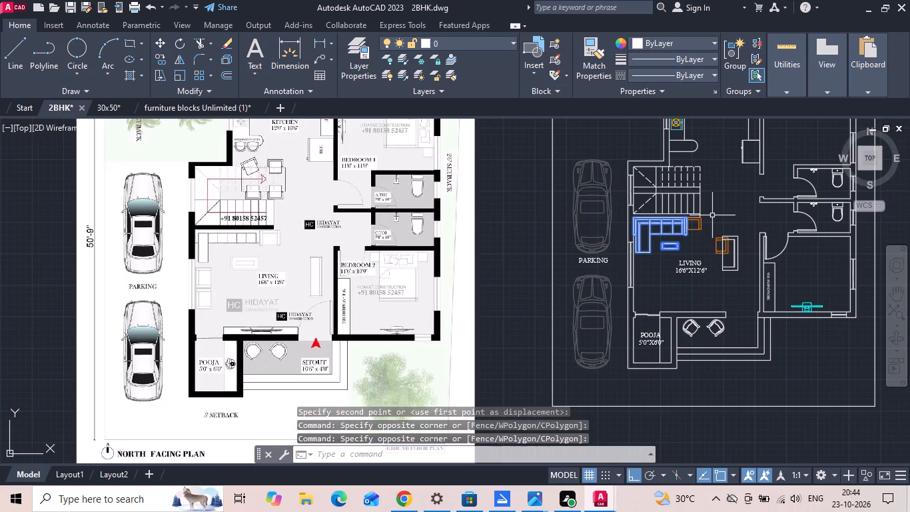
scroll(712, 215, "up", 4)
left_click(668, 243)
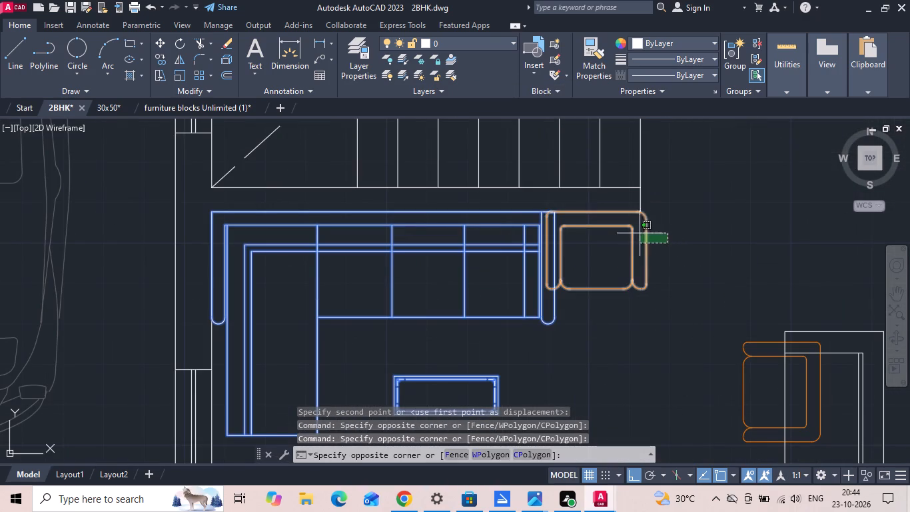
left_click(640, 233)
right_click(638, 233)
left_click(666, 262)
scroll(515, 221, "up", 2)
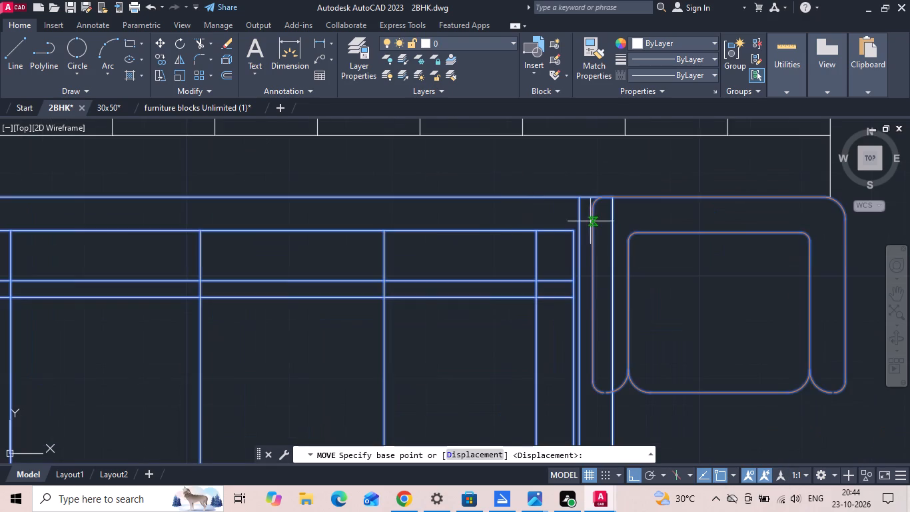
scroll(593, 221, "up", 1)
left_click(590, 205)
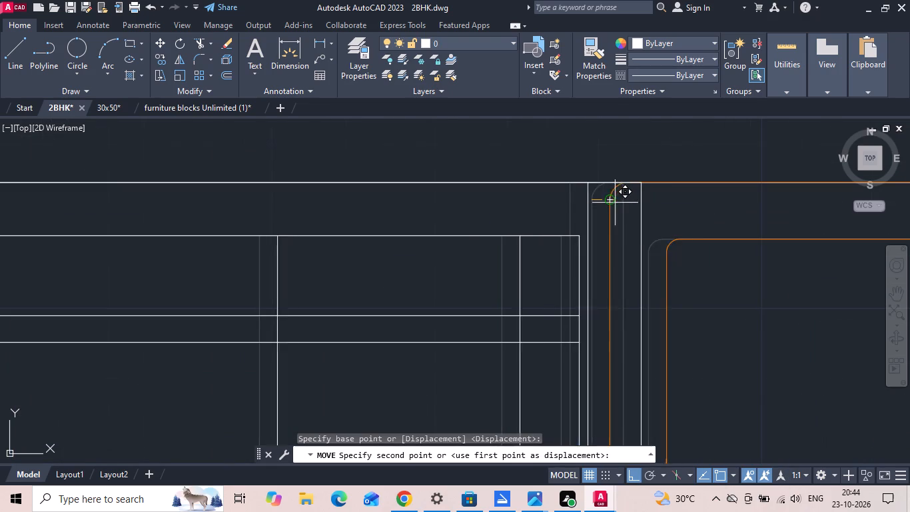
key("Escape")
Move the armchair along the stair wall until its side sits flush against the outer edge of the L-shaped sofa's end arm.
left_click(598, 212)
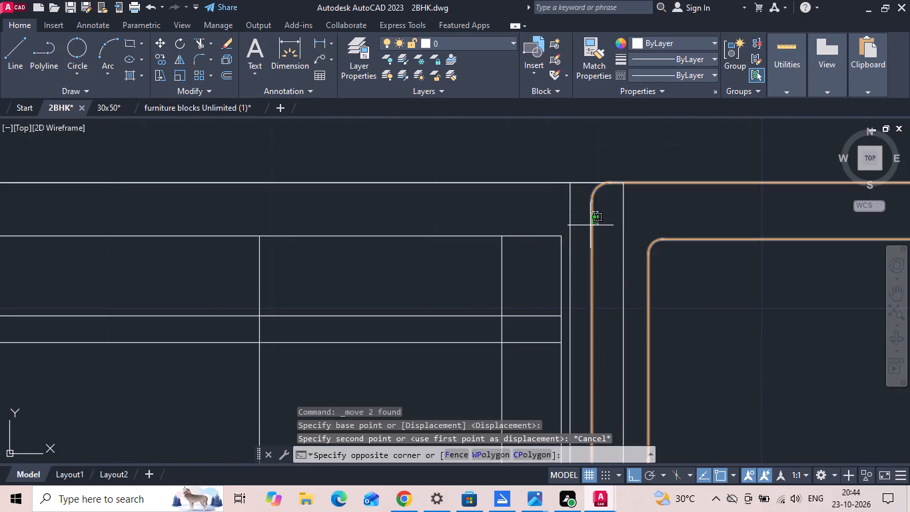
left_click(590, 225)
right_click(590, 225)
left_click(625, 237)
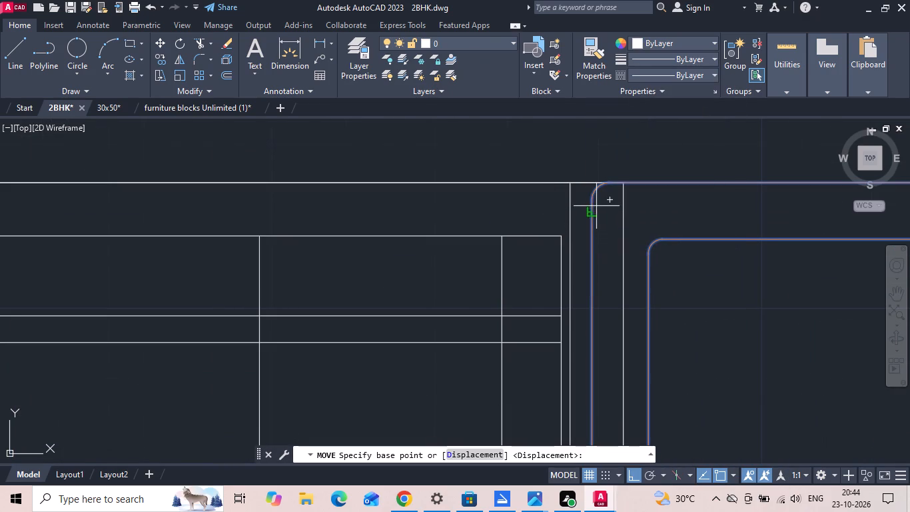
left_click(595, 204)
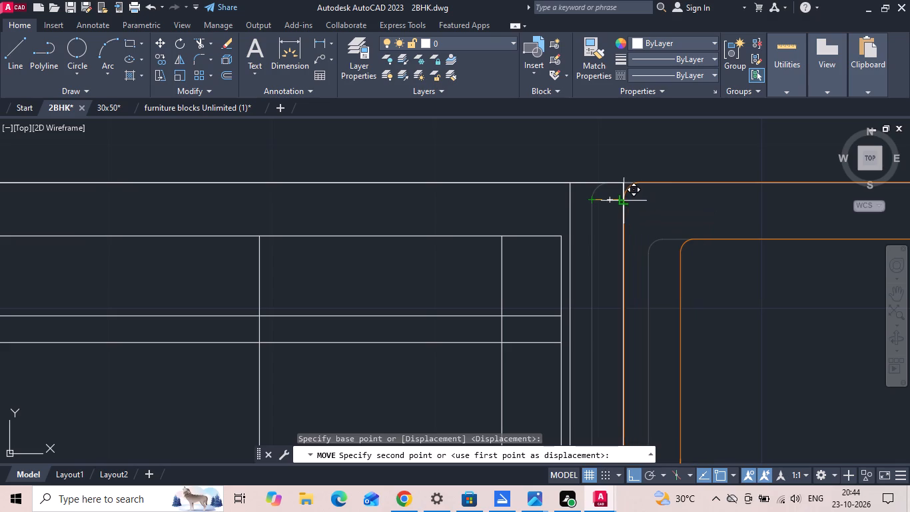
left_click(626, 202)
Move the other orange armchair from beside the long single sofa to just below the L-shaped sofa, near the parking-side wall.
scroll(645, 195, "down", 7)
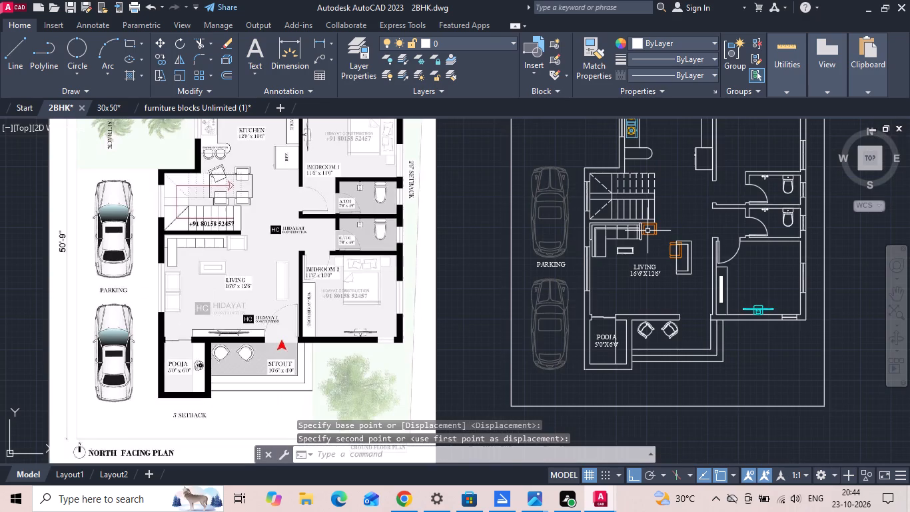
scroll(668, 259, "up", 3)
left_click(678, 223)
left_click(638, 247)
right_click(636, 247)
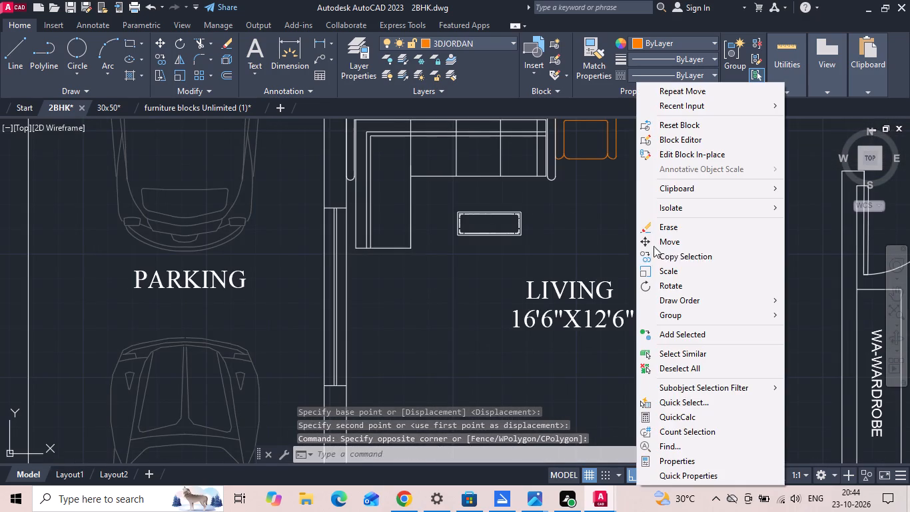
left_click(672, 241)
left_click_drag(712, 210, 698, 228)
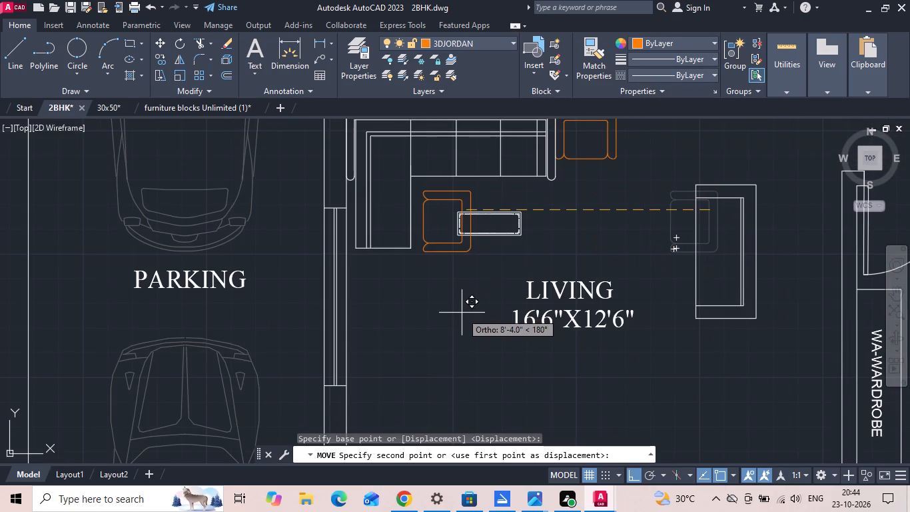
key("F8")
left_click(404, 281)
key("Escape")
Mirror that armchair about a vertical line so its back faces the parking-side wall, erasing the source object.
scroll(416, 283, "up", 2)
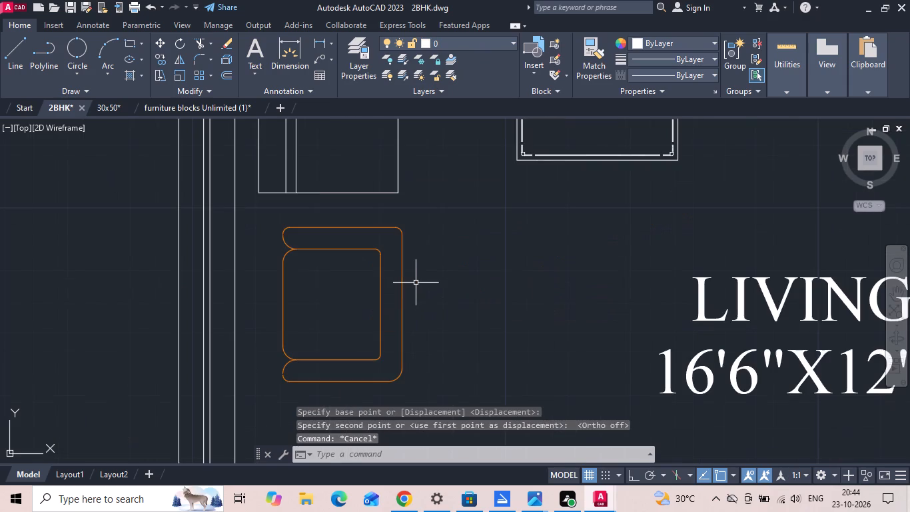
left_click(416, 283)
left_click(379, 295)
type("MI")
key("space")
left_click_drag(386, 272, 386, 279)
key("F8")
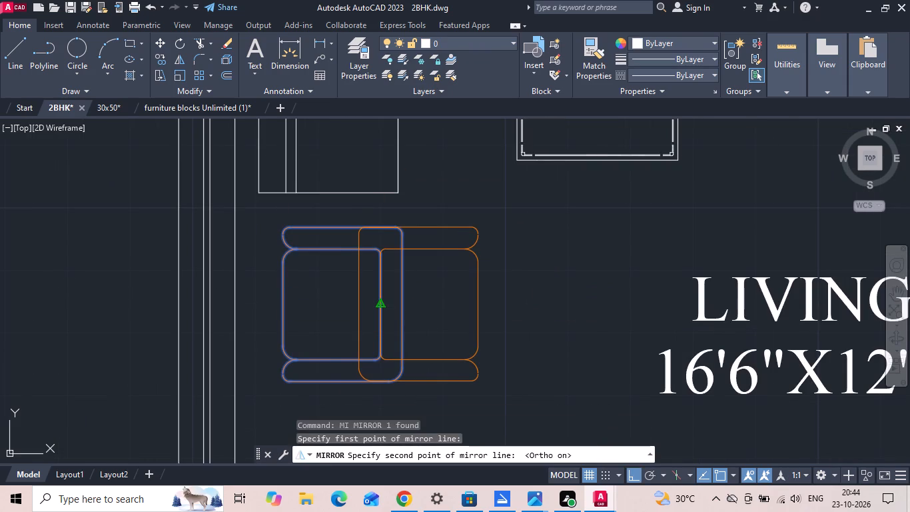
left_click(380, 311)
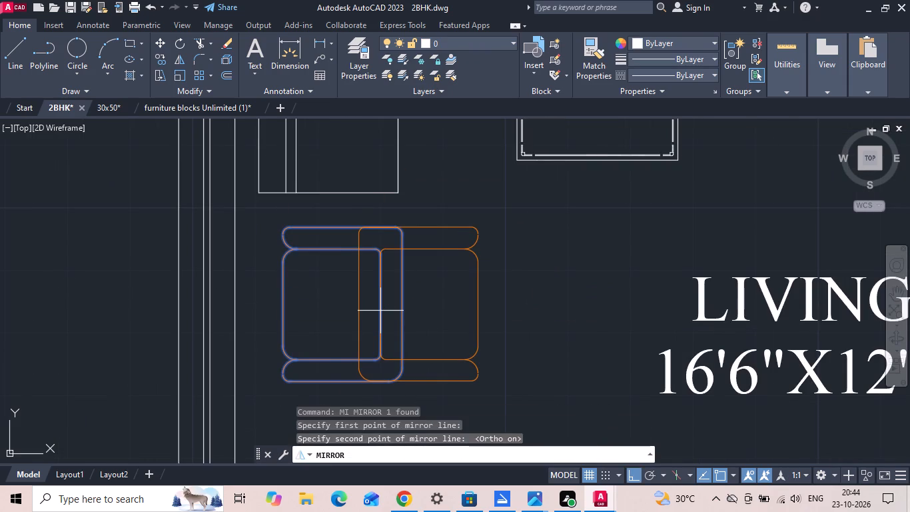
type("Y")
key("space")
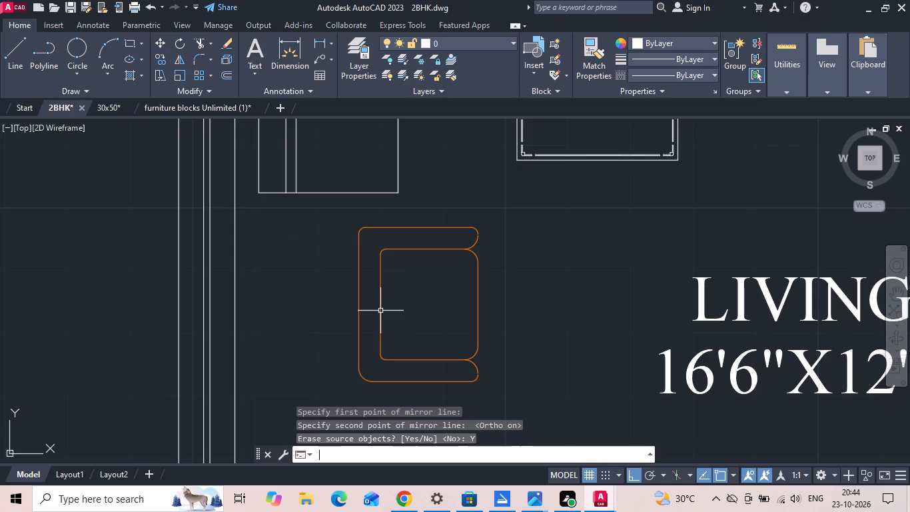
Move the mirrored armchair horizontally over to the parking-side wall, below the L-shaped sofa.
left_click_drag(396, 294, 394, 287)
left_click(368, 261)
right_click(366, 261)
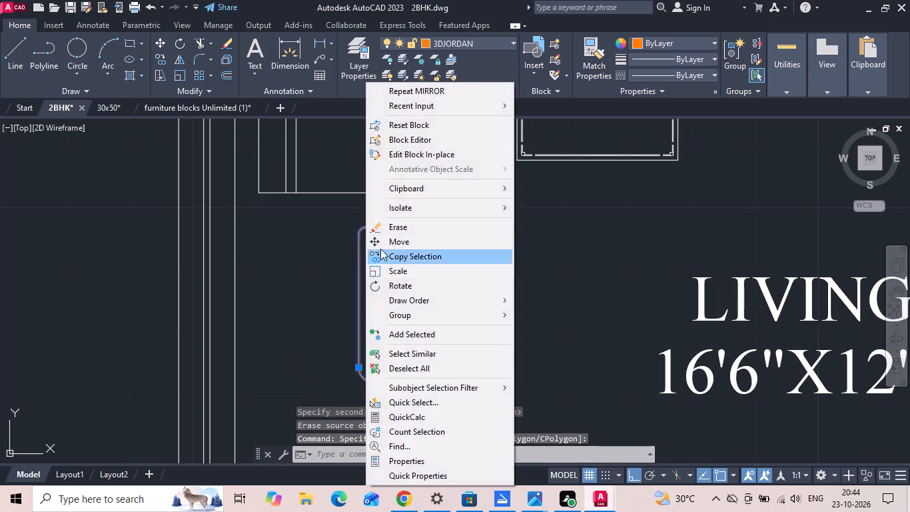
left_click(381, 247)
scroll(389, 348, "down", 2)
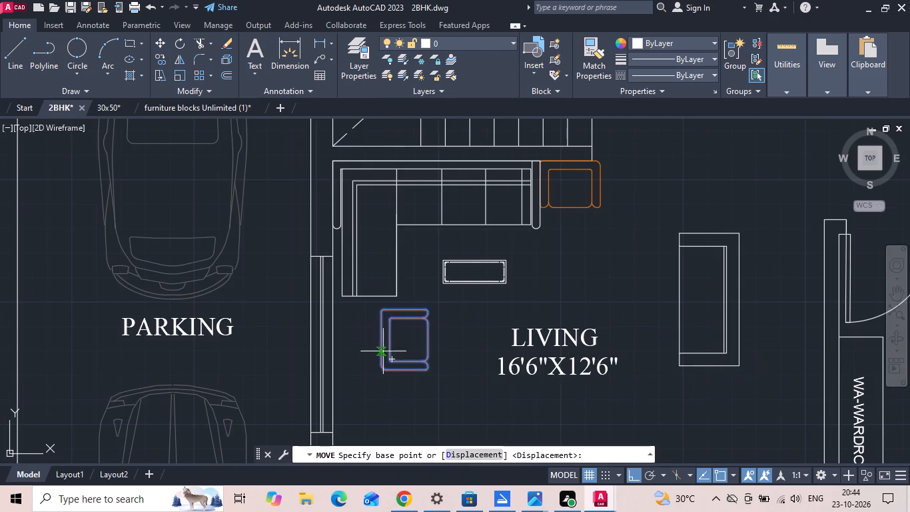
scroll(382, 350, "up", 4)
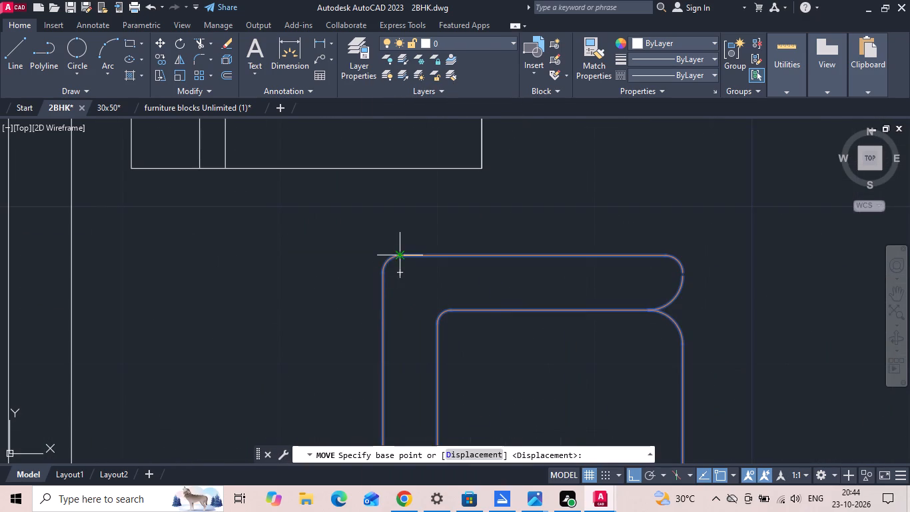
left_click(402, 257)
scroll(398, 259, "down", 2)
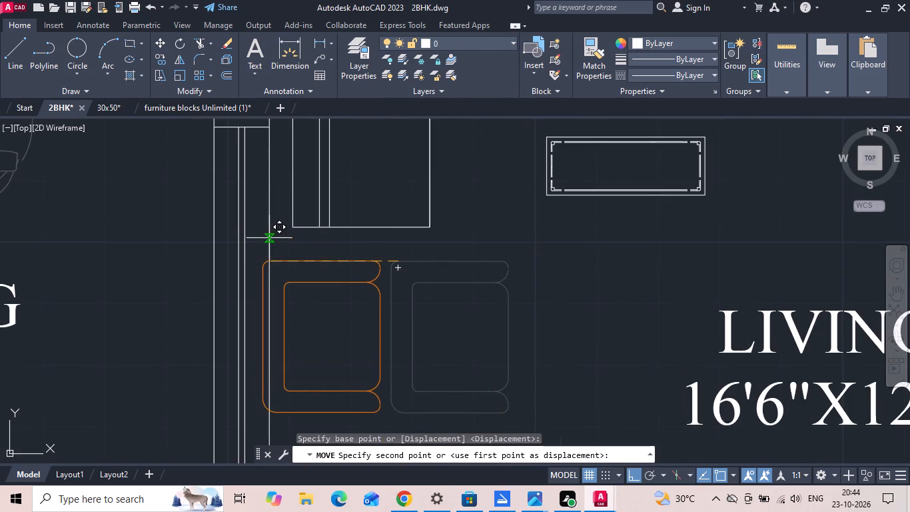
left_click(270, 238)
Move the armchair so its back edge lies flush on the inner face of the parking-side wall.
scroll(290, 261, "up", 1)
left_click(288, 227)
left_click(280, 215)
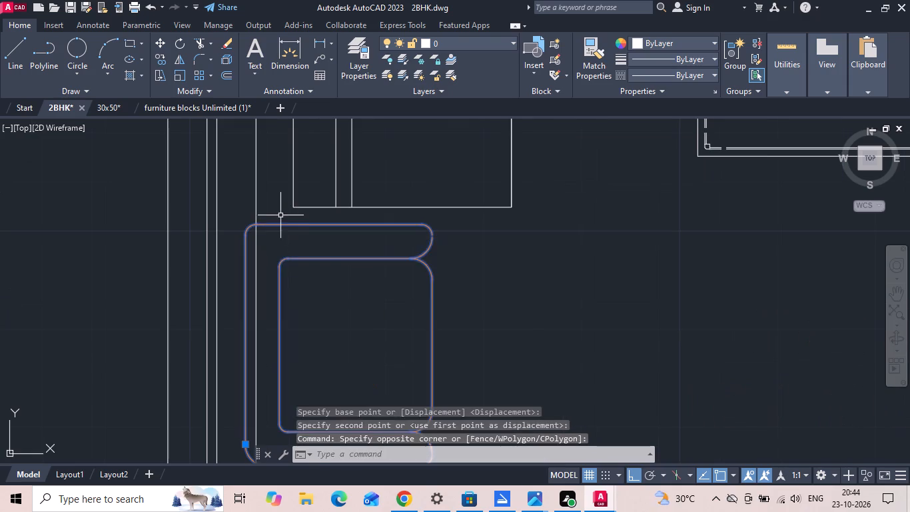
right_click(279, 215)
left_click(298, 244)
scroll(270, 249, "up", 2)
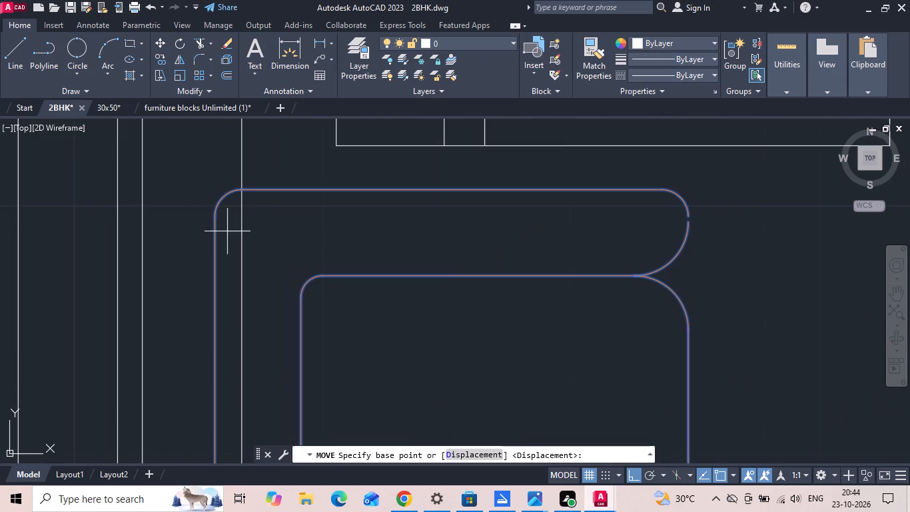
left_click(215, 215)
left_click(244, 214)
Copy the armchair once straight down along the parking-side wall so the two chairs' arms touch.
scroll(543, 211, "down", 3)
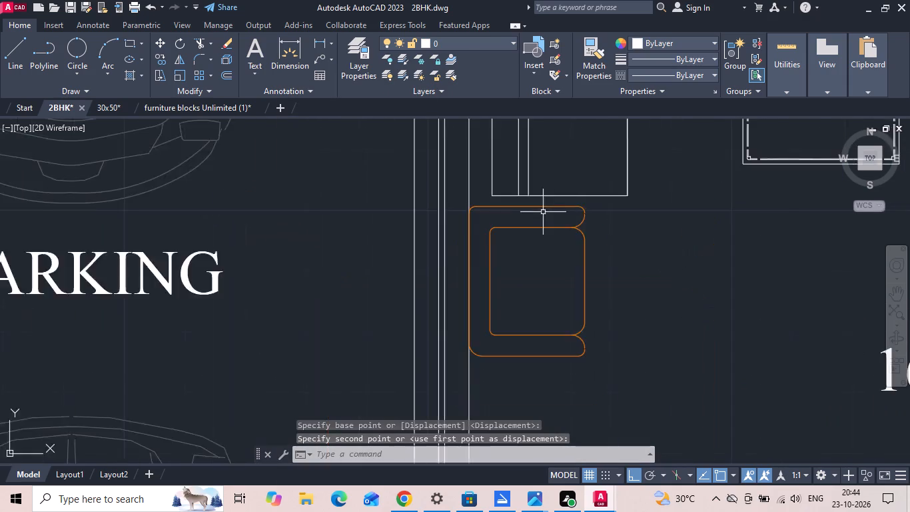
scroll(543, 213, "down", 3)
scroll(549, 271, "down", 2)
scroll(546, 271, "up", 3)
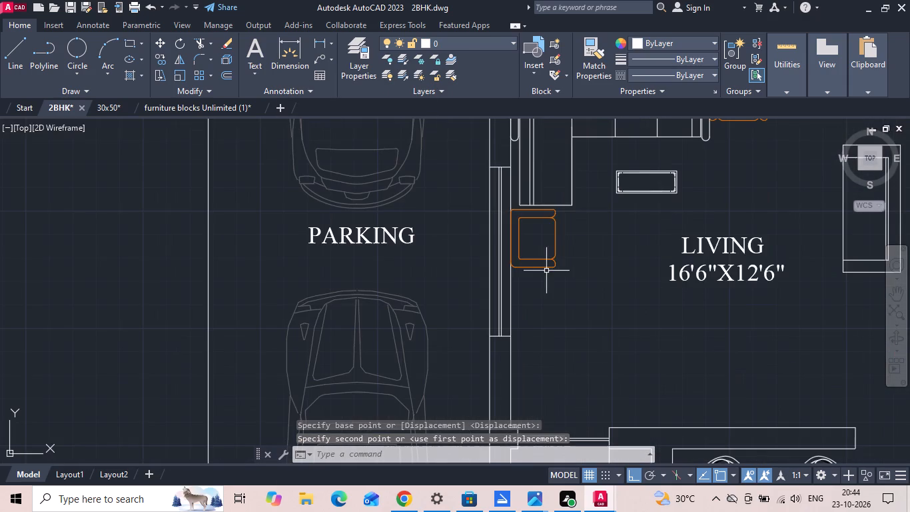
left_click(546, 267)
right_click(546, 266)
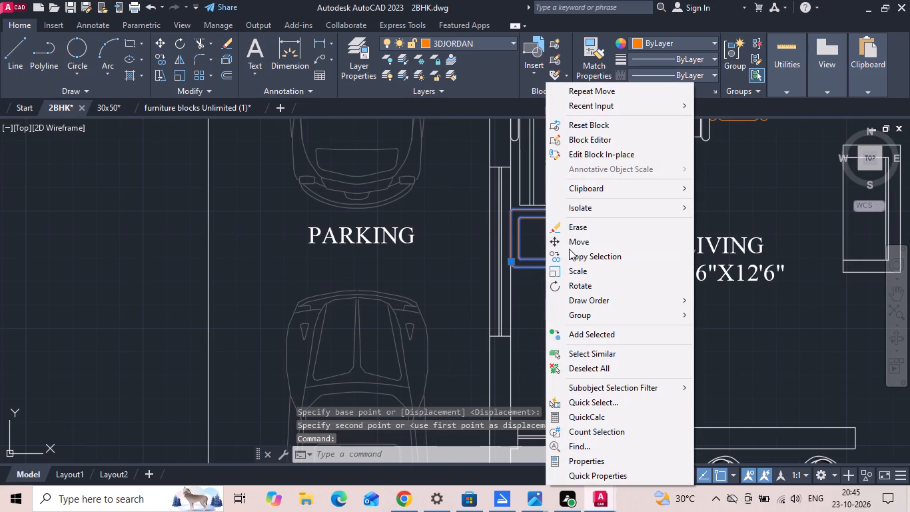
left_click(569, 251)
scroll(560, 215, "up", 3)
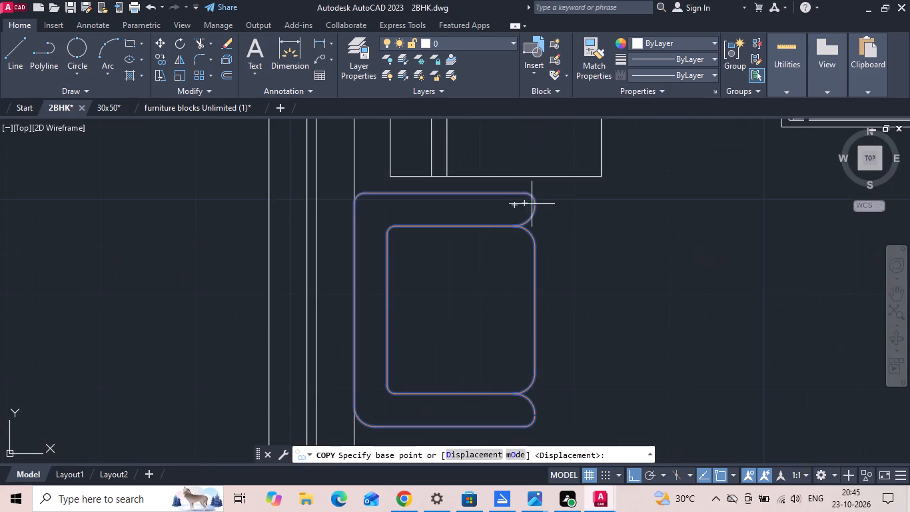
left_click(522, 191)
middle_click_drag(501, 291, 507, 197)
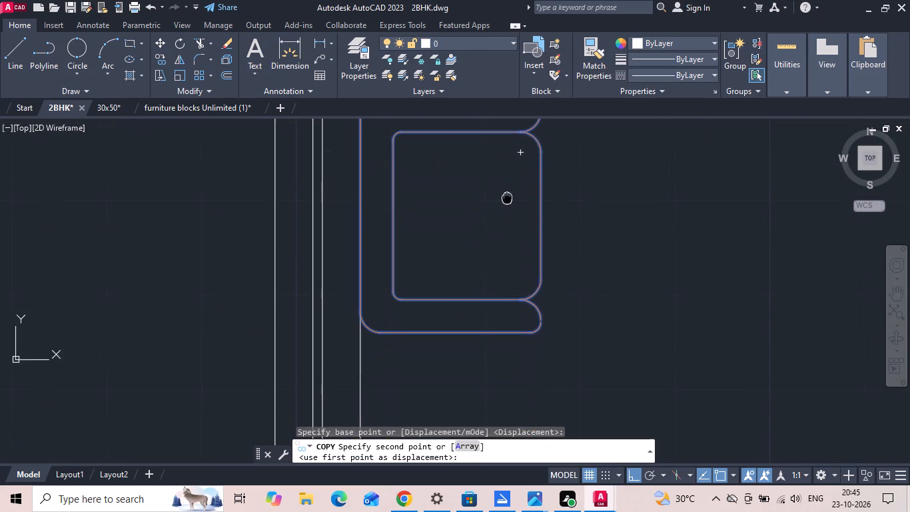
scroll(495, 395, "up", 1)
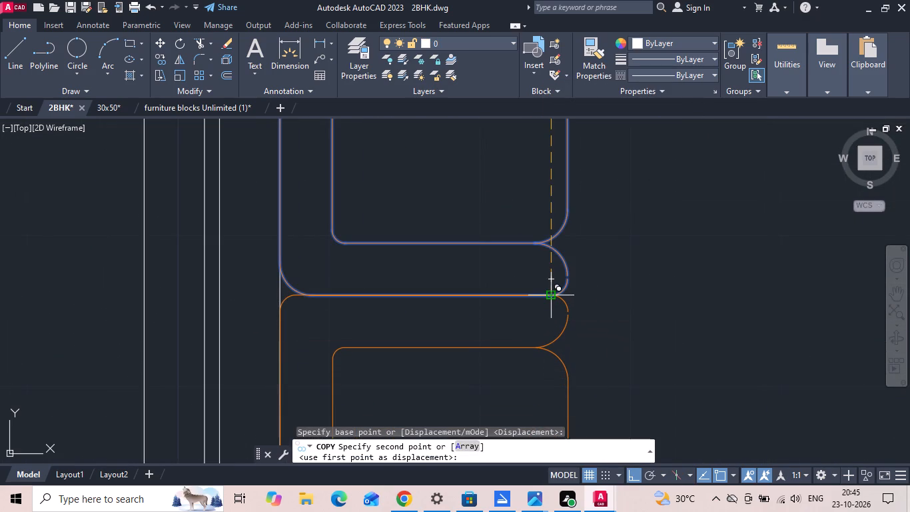
left_click(552, 293)
key("Escape")
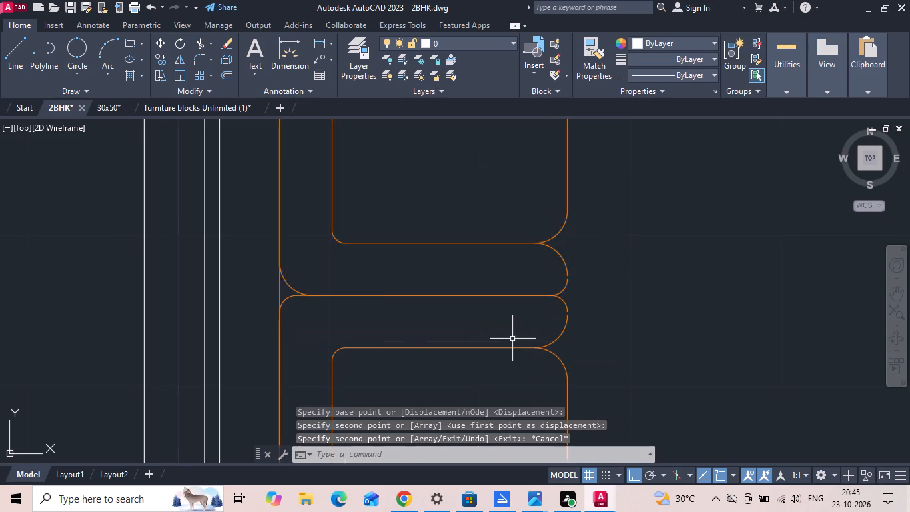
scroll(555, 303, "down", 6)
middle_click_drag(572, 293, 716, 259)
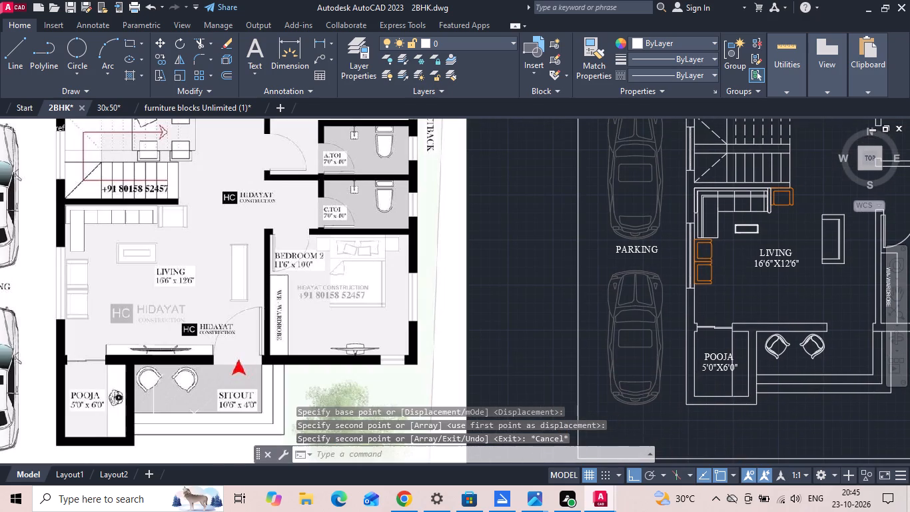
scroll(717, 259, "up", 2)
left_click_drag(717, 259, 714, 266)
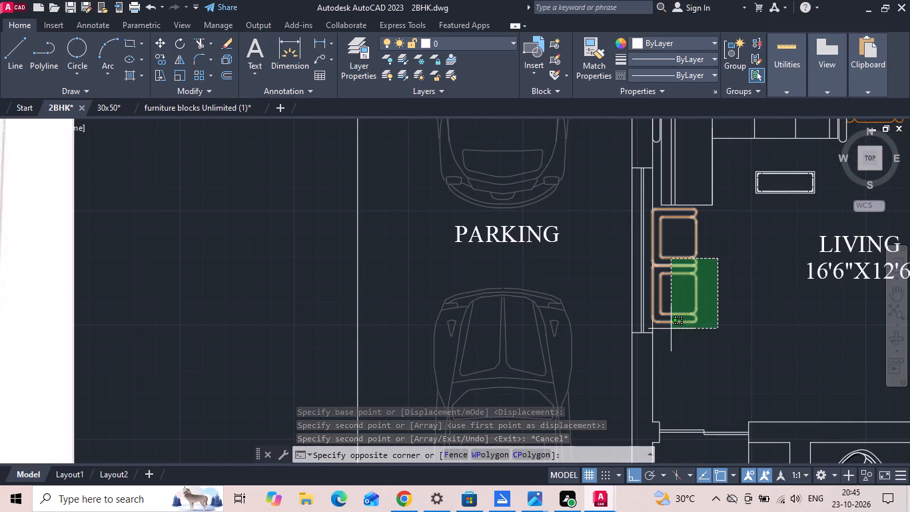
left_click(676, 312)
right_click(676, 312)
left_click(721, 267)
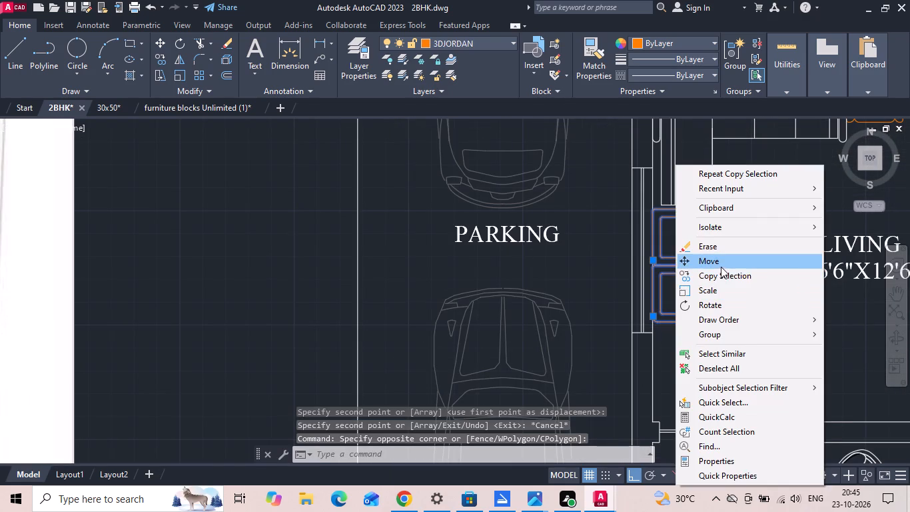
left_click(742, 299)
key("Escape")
Move both parking-side armchairs straight up so the upper chair's edge lines up with the L-shaped sofa's lower end.
scroll(716, 218, "up", 1)
left_click_drag(708, 223, 693, 267)
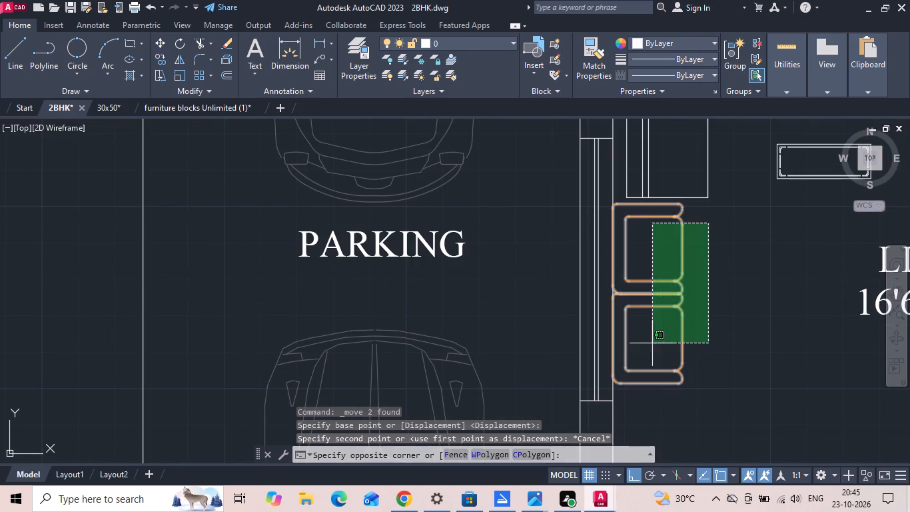
left_click(652, 343)
scroll(607, 203, "up", 2)
right_click(664, 224)
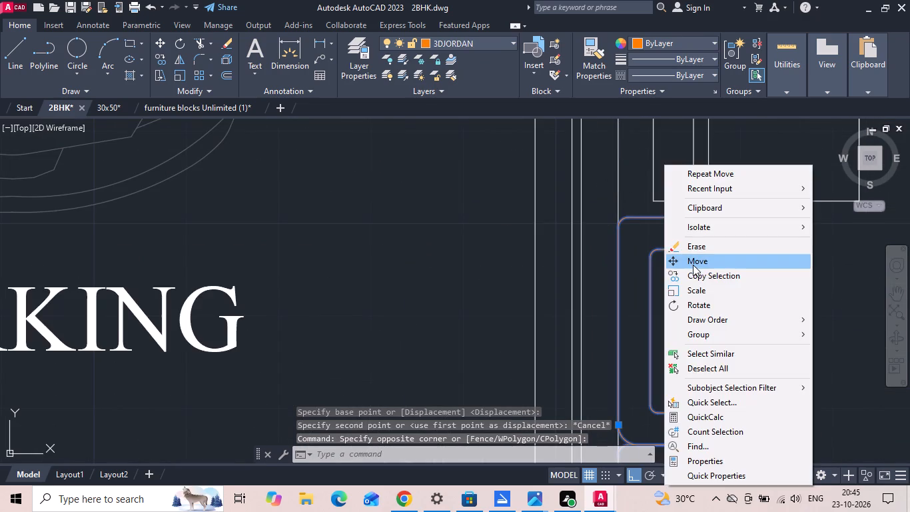
left_click(693, 265)
scroll(673, 227, "up", 2)
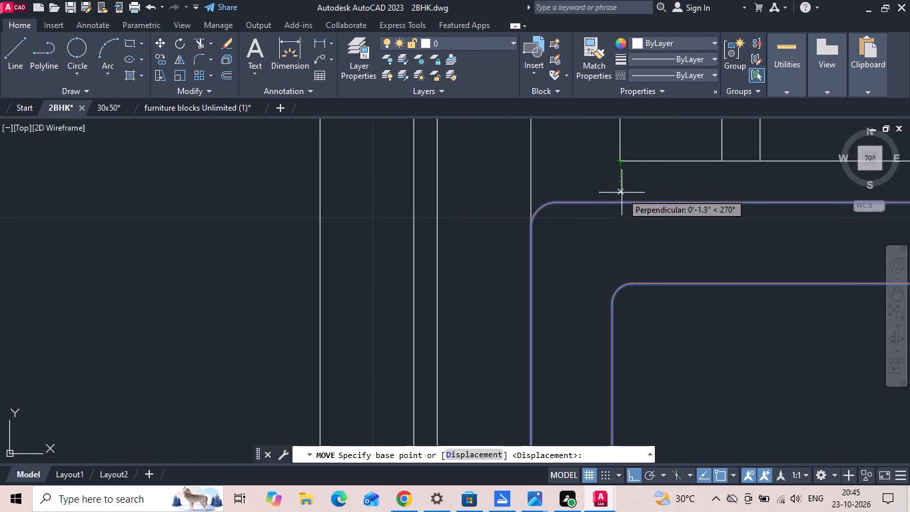
left_click(621, 203)
left_click(622, 159)
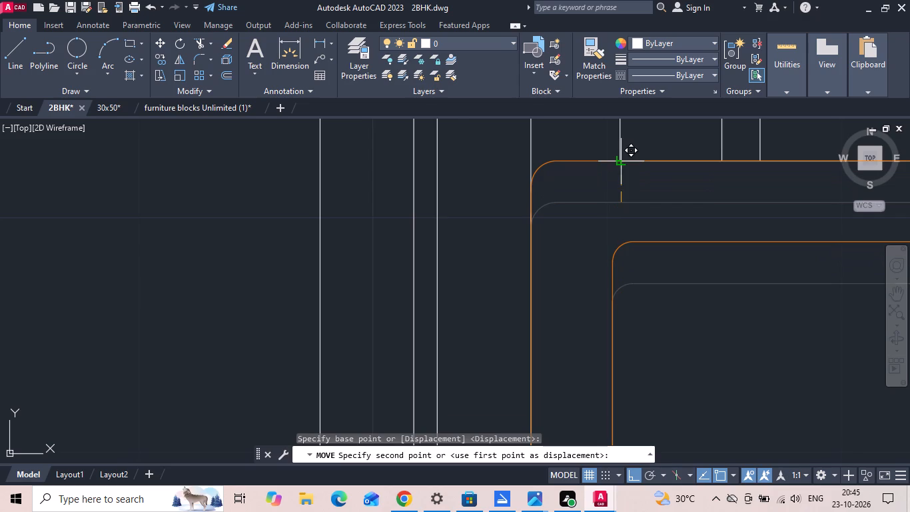
Move the two parking-side armchairs straight down by 12 inches, leaving a gap below the sofa.
scroll(599, 157, "down", 1)
left_click_drag(594, 148, 580, 213)
left_click(568, 243)
scroll(588, 195, "down", 4)
left_click_drag(619, 252, 615, 264)
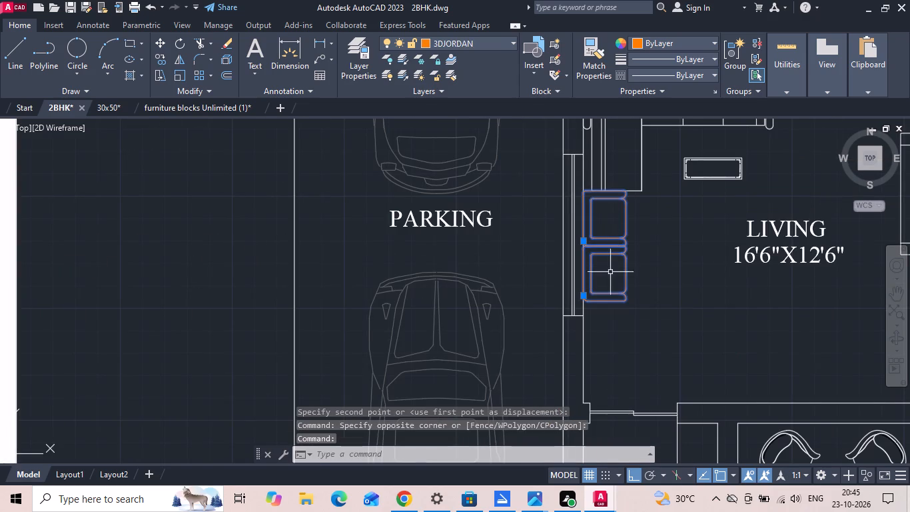
left_click(610, 272)
right_click(610, 272)
left_click(629, 254)
left_click_drag(701, 277, 698, 295)
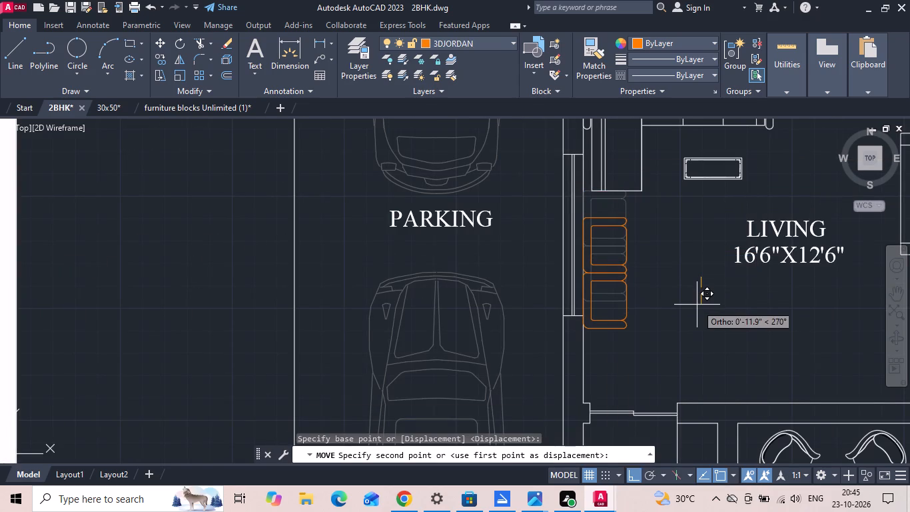
type("12")
key("space")
Copy the Bedroom 2 door block straight up to the Bedroom 1 door opening beside the attached toilet.
scroll(676, 293, "down", 2)
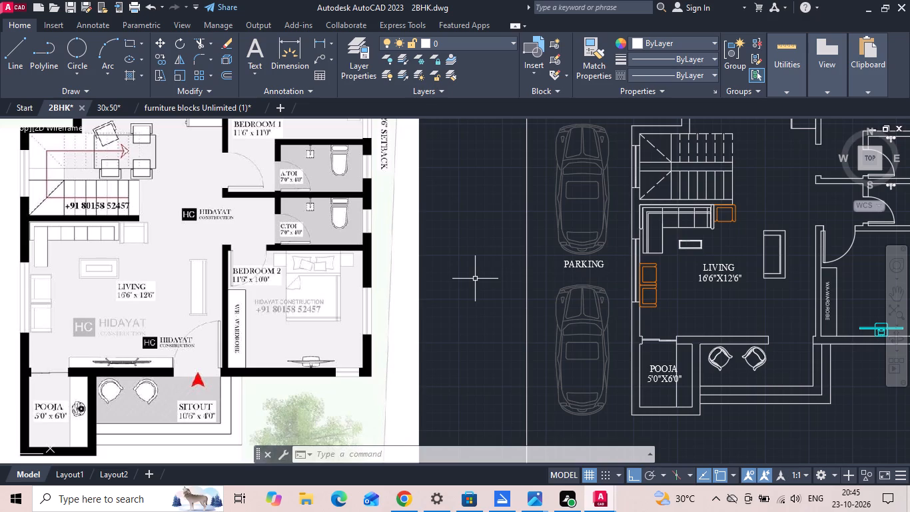
scroll(392, 296, "down", 1)
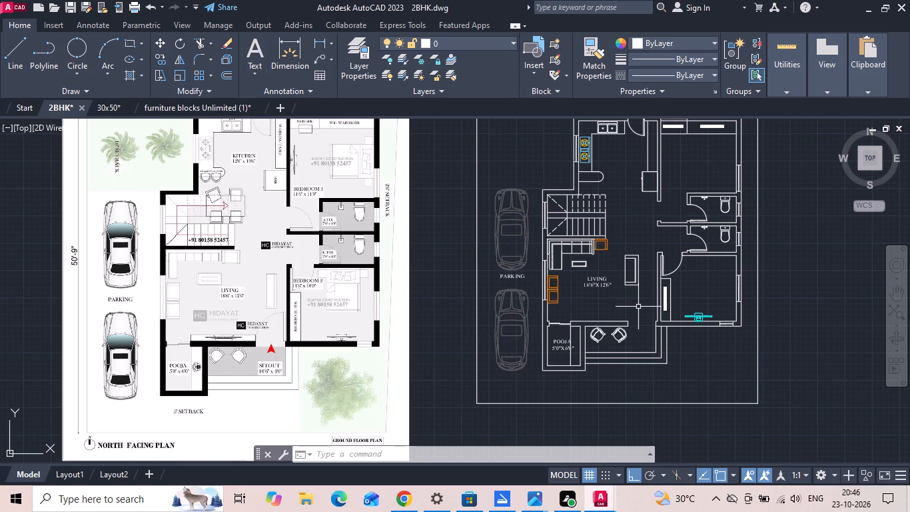
scroll(682, 263, "up", 1)
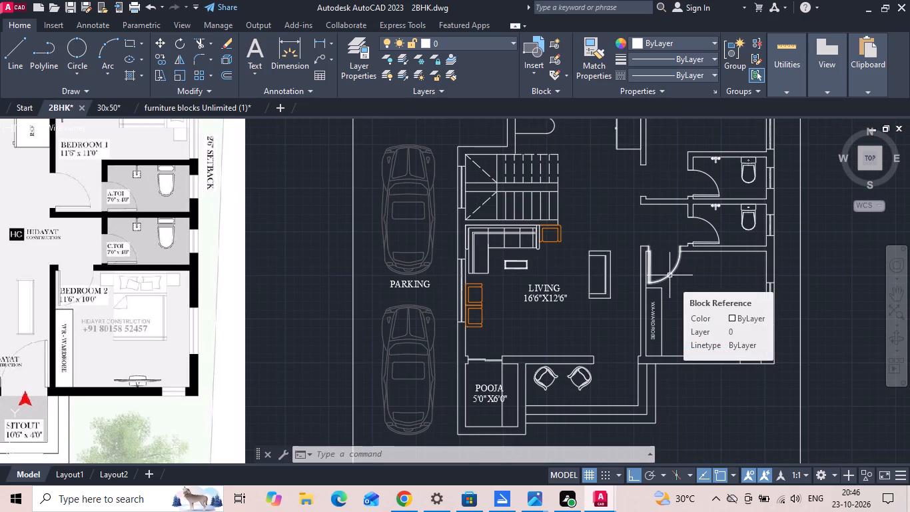
left_click(670, 275)
right_click(666, 261)
left_click(685, 259)
left_click(685, 259)
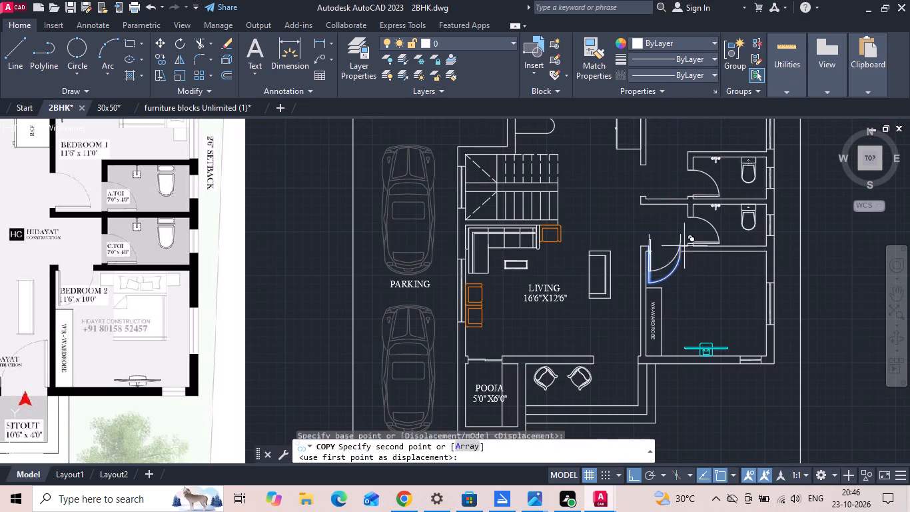
middle_click_drag(673, 199, 673, 279)
scroll(673, 279, "up", 1)
scroll(676, 223, "up", 2)
left_click(671, 247)
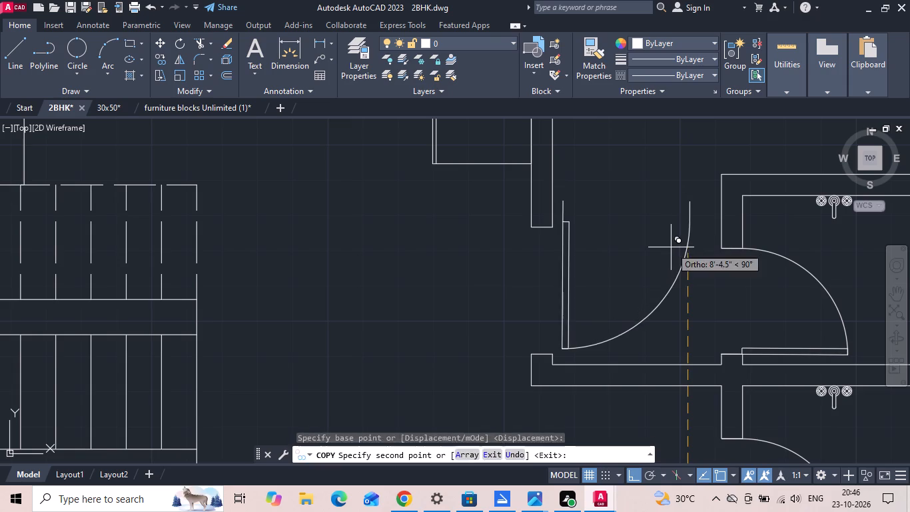
key("Escape")
Rotate the copied door 90° counterclockwise so its leaf lies horizontal.
left_click_drag(592, 273, 548, 292)
left_click(543, 293)
right_click(538, 291)
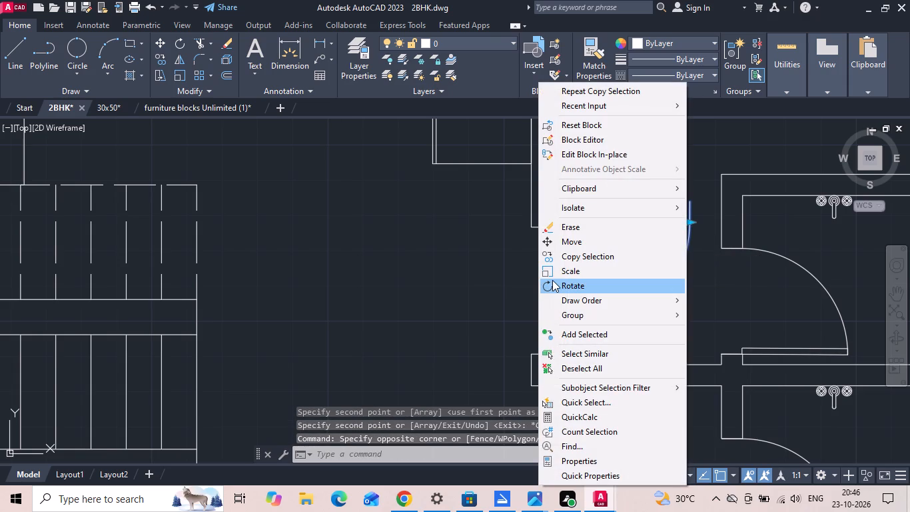
left_click(552, 280)
left_click(580, 267)
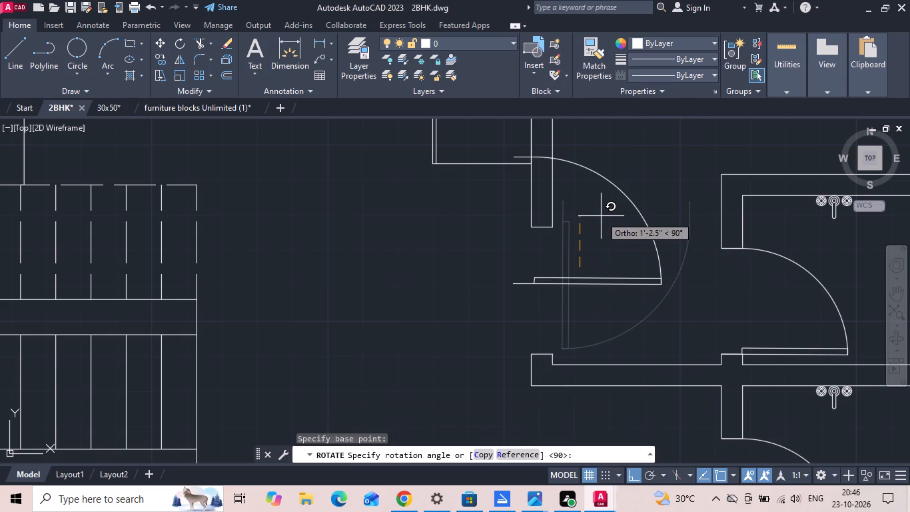
left_click(601, 215)
Move the rotated door into the Bedroom 1 opening, snapping its hinge-side end to the lower wall corner.
left_click_drag(570, 287, 554, 319)
left_click(524, 271)
right_click(524, 271)
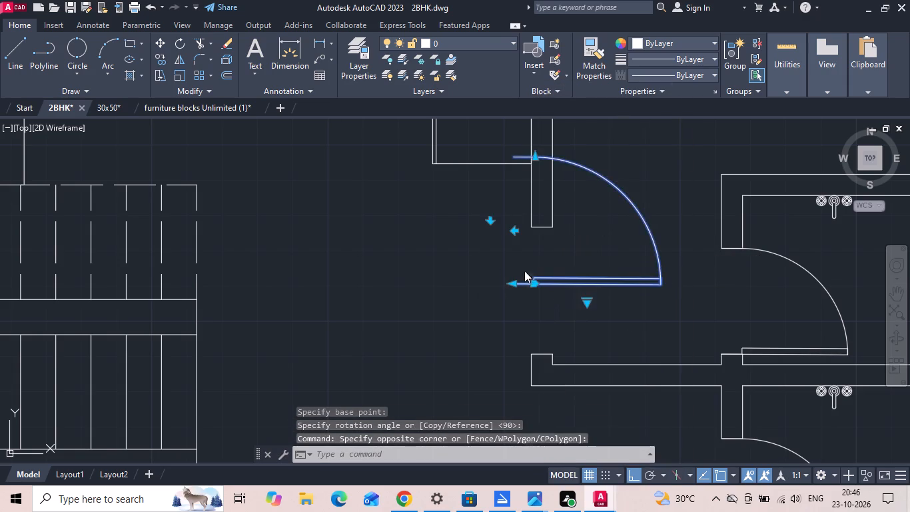
left_click(548, 247)
left_click(515, 283)
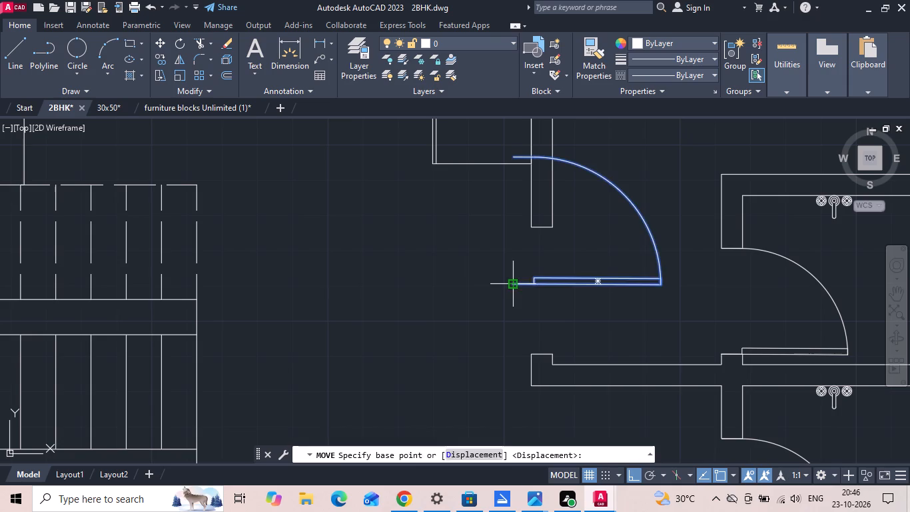
left_click(532, 356)
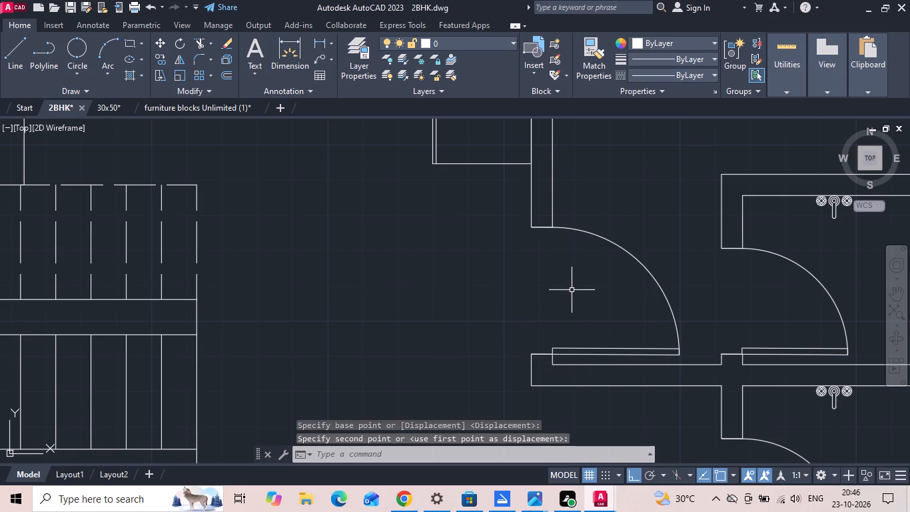
Copy the Bedroom 1 door block straight down into the open setback area below the sitout steps.
scroll(622, 193, "down", 1)
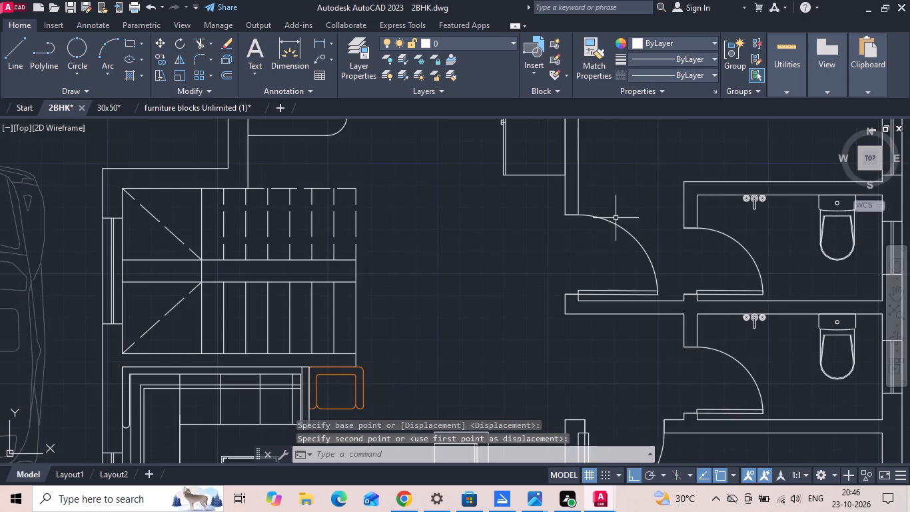
left_click(610, 223)
right_click(610, 221)
left_click(624, 254)
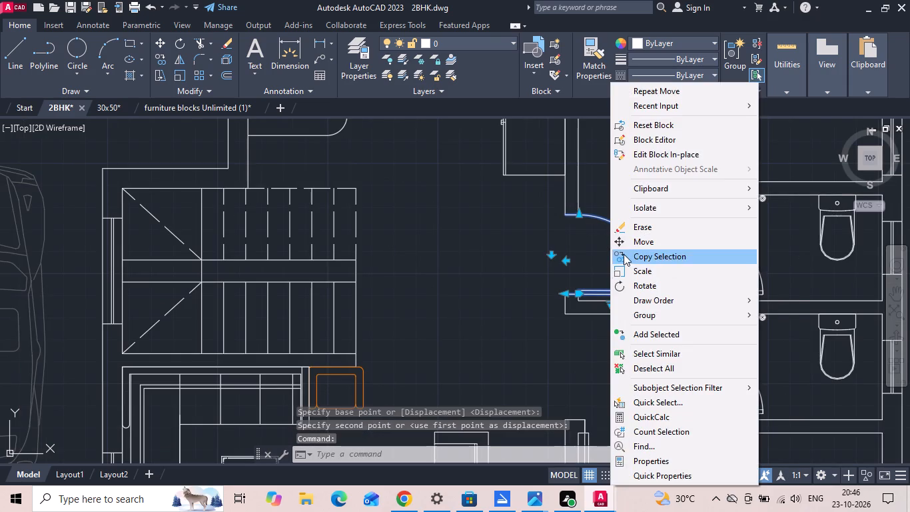
scroll(602, 214, "down", 3)
left_click_drag(600, 225, 596, 249)
scroll(583, 390, "up", 2)
middle_click_drag(583, 390, 578, 317)
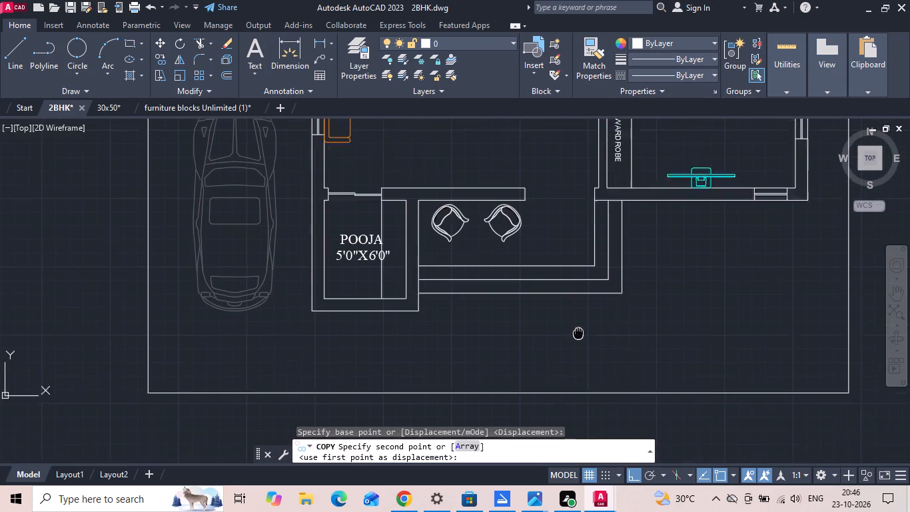
middle_click_drag(578, 317, 578, 303)
scroll(573, 315, "up", 1)
left_click(573, 316)
key("Escape")
Rotate the door copy below the sitout 90° counterclockwise so its leaf stands vertical.
left_click(670, 288)
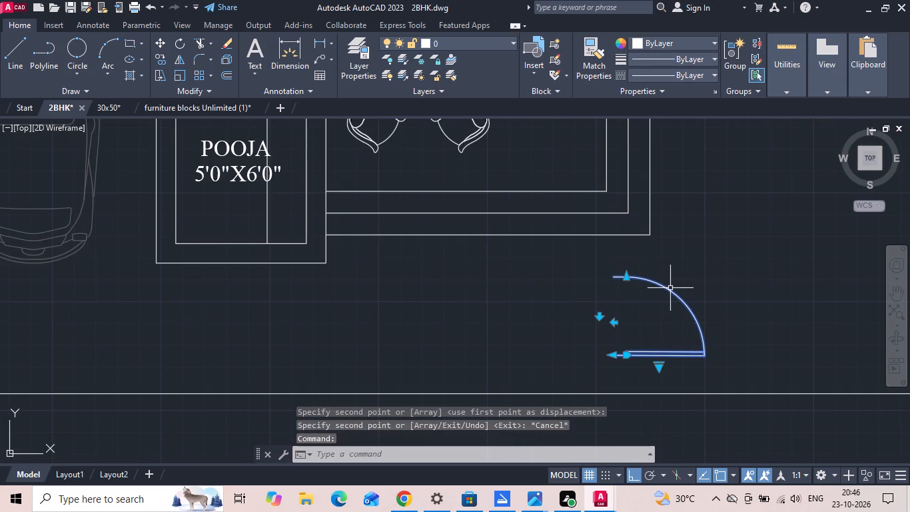
right_click(670, 287)
left_click(697, 287)
scroll(643, 338, "up", 1)
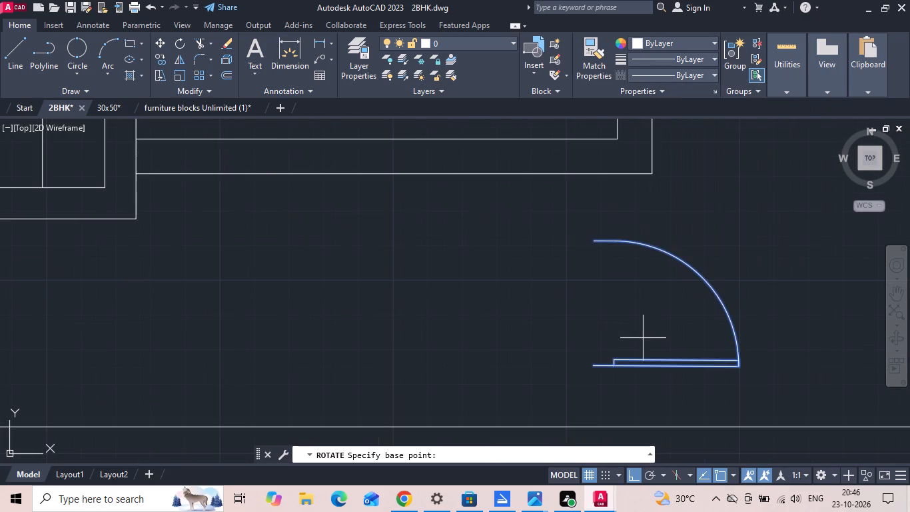
left_click(645, 336)
left_click(655, 313)
Mirror that door about a vertical line so its leaf is on the opposite side, erasing the source object.
left_click_drag(704, 288, 671, 315)
left_click(662, 322)
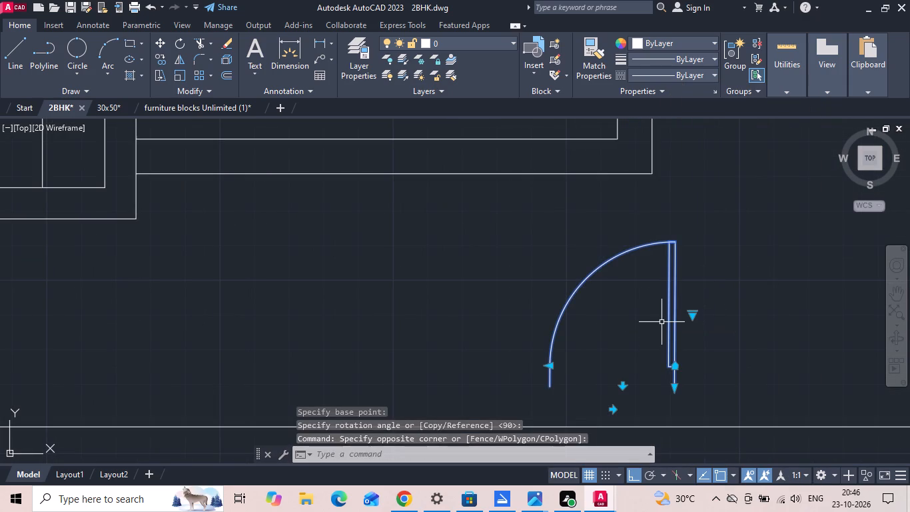
type("MI")
key("space")
left_click_drag(710, 261, 710, 287)
left_click(701, 327)
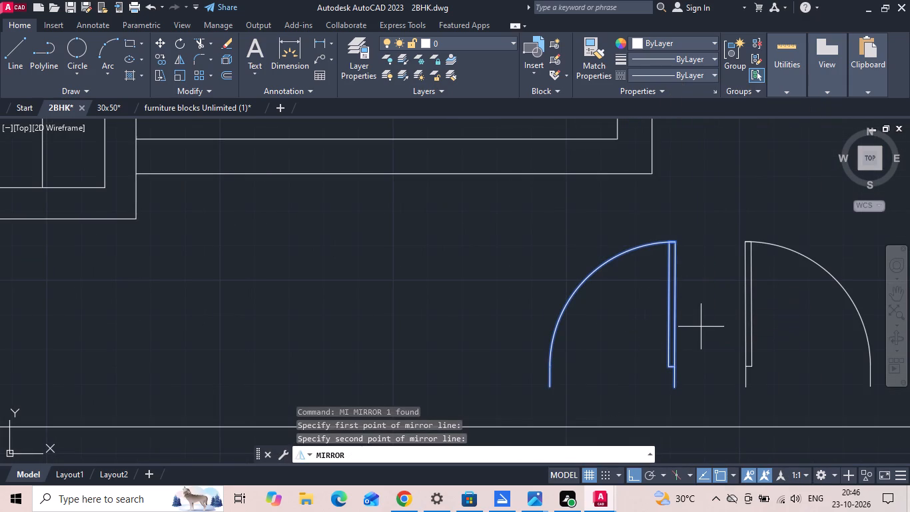
type("Y")
key("space")
middle_click_drag(713, 304, 364, 291)
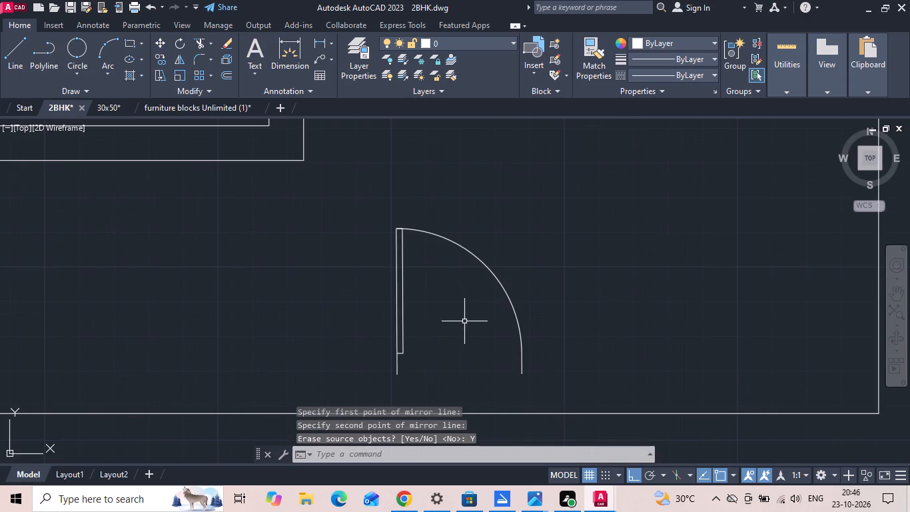
Explode the mirrored door block into separate objects.
key("x")
key("space")
left_click_drag(512, 264, 507, 279)
left_click(490, 295)
key("space")
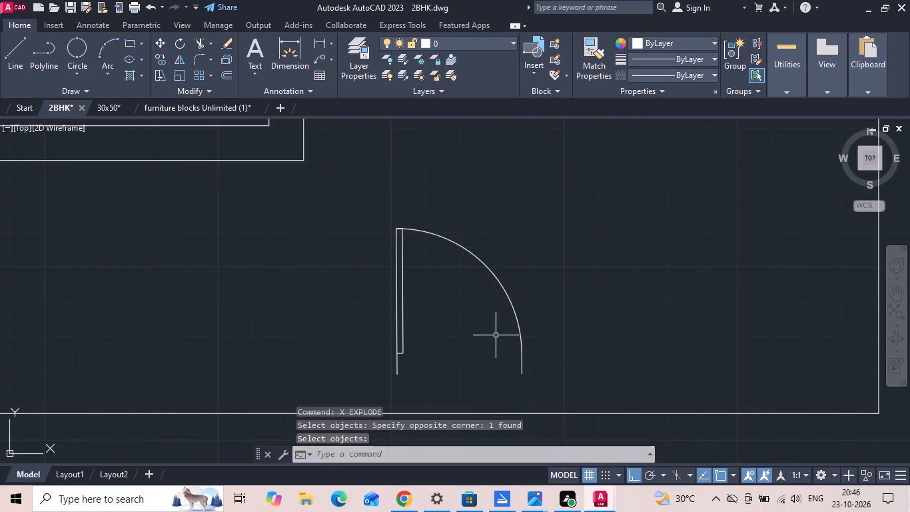
Move the short jamb line at the arc's lower end 12 inches horizontally away from the door leaf.
middle_click_drag(497, 342, 500, 303)
scroll(500, 303, "up", 2)
left_click_drag(596, 366, 534, 379)
left_click(494, 379)
right_click(481, 352)
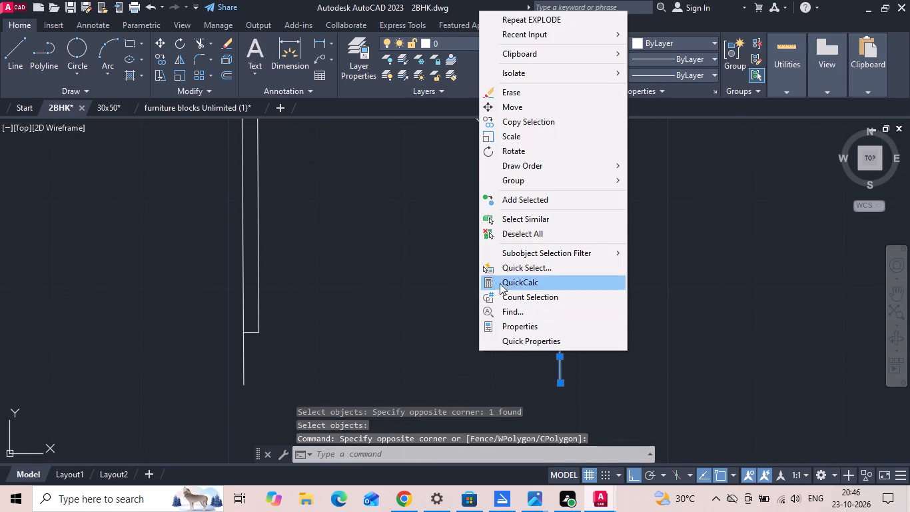
left_click(523, 106)
left_click_drag(668, 268, 670, 269)
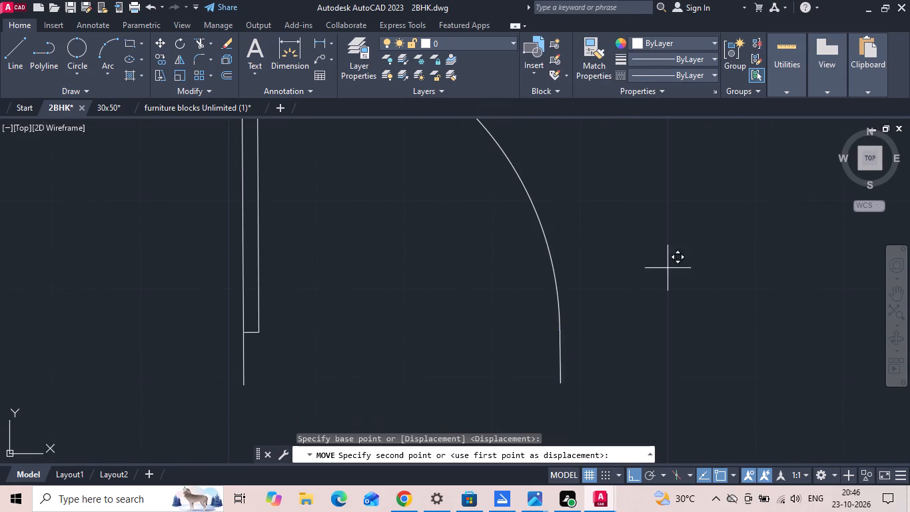
left_click_drag(670, 269, 680, 270)
type("12")
key("space")
Delete the exploded door's swing arc.
left_click_drag(594, 240, 518, 275)
left_click(512, 277)
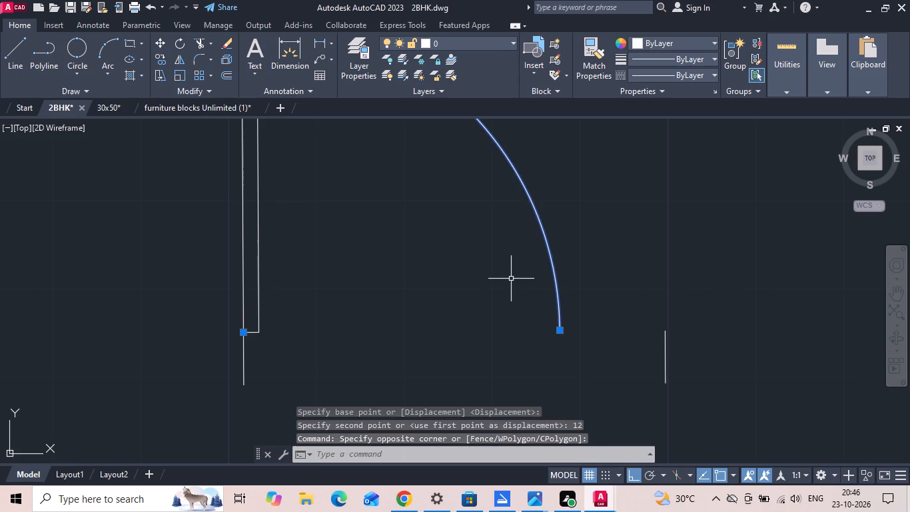
key("Delete")
Stretch the free top end of the door leaf upward by 12 inches.
scroll(522, 337, "down", 2)
scroll(427, 211, "up", 3)
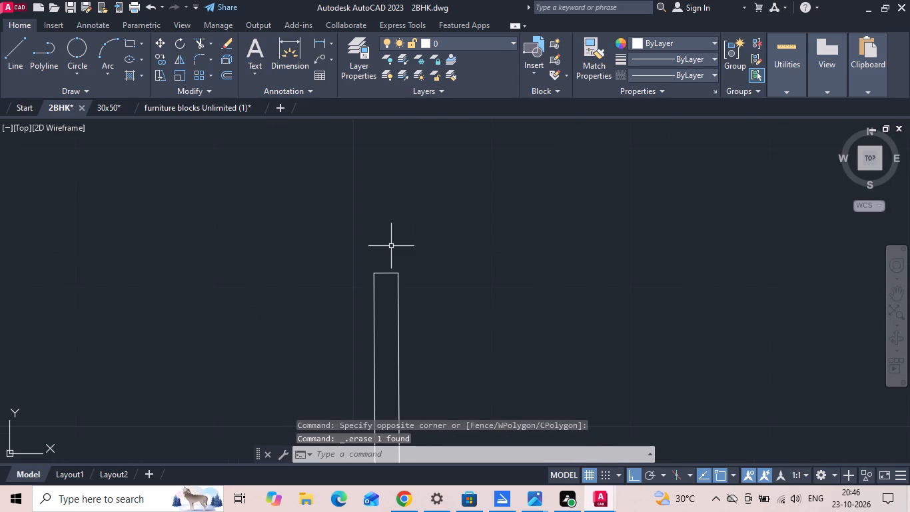
left_click(385, 271)
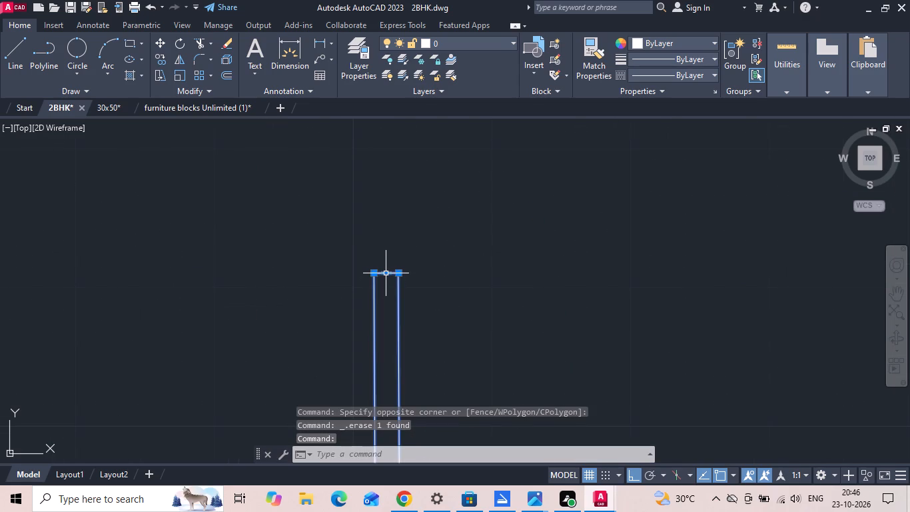
scroll(382, 277, "up", 1)
left_click(385, 268)
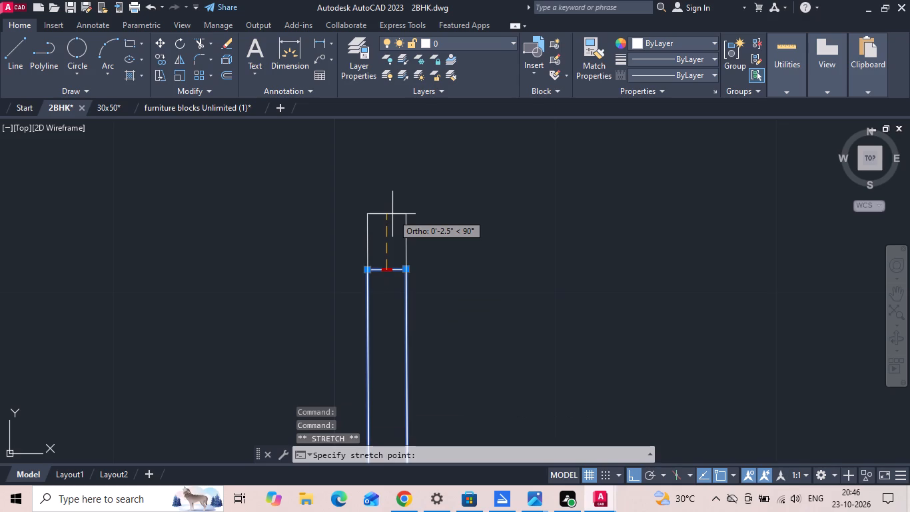
type("12")
key("space")
scroll(385, 250, "down", 1)
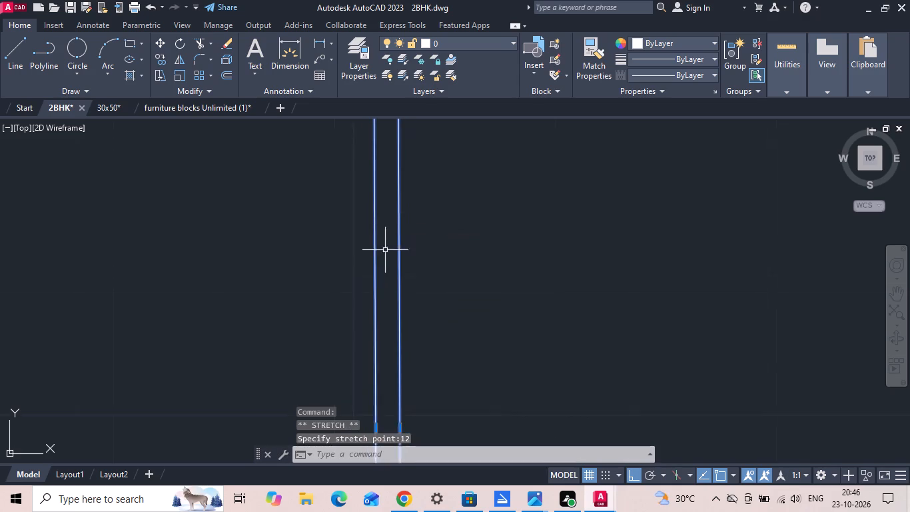
scroll(385, 250, "down", 1)
key("Escape")
Draw the door's swing arc by start, center and end from the jamb line to the leaf's free end, and save.
left_click(116, 76)
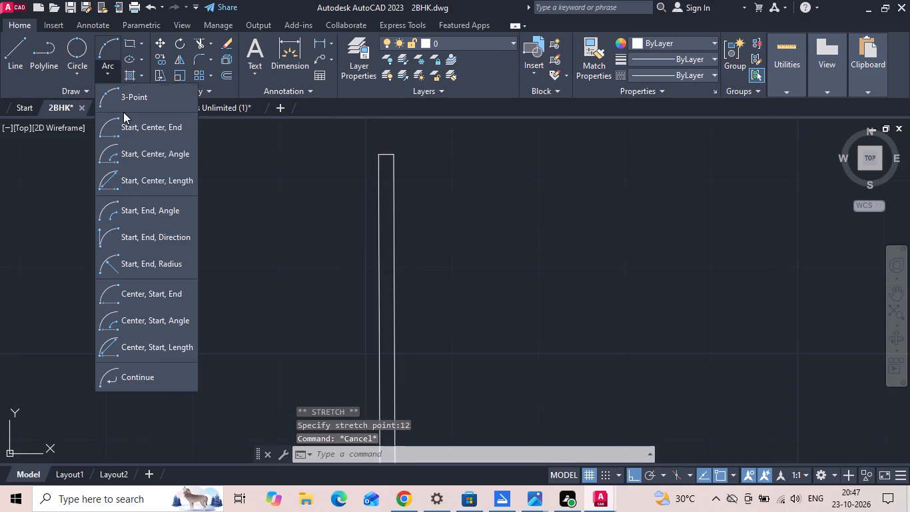
left_click(125, 120)
scroll(418, 181, "down", 3)
scroll(548, 307, "up", 1)
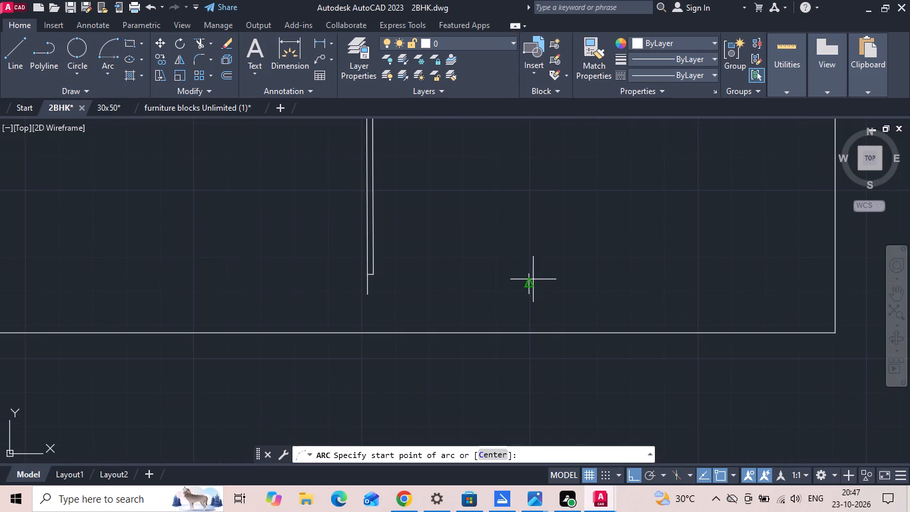
left_click(529, 274)
scroll(364, 281, "up", 2)
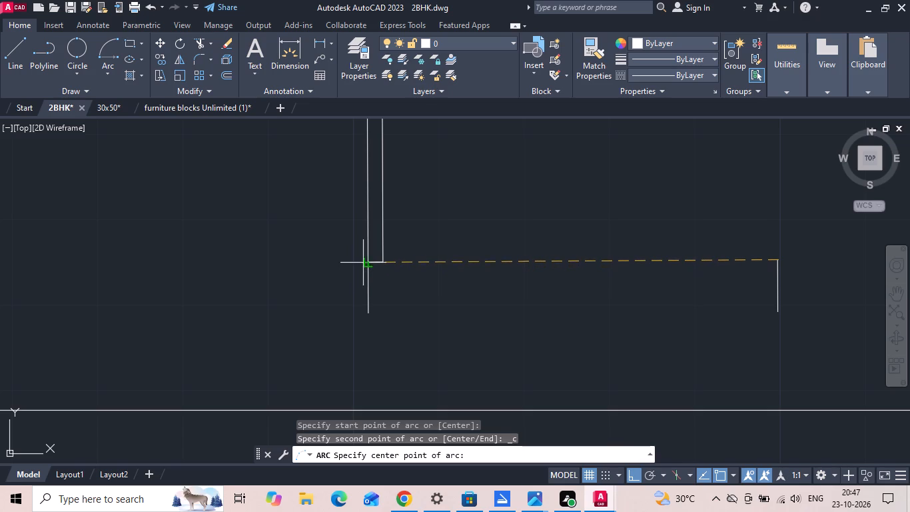
left_click(365, 261)
scroll(363, 293, "down", 2)
left_click(326, 187)
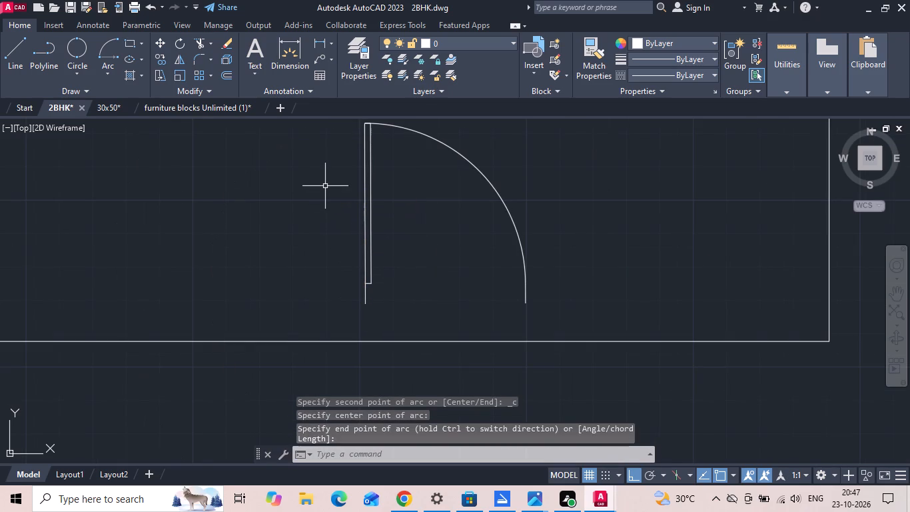
middle_click_drag(331, 199, 380, 256)
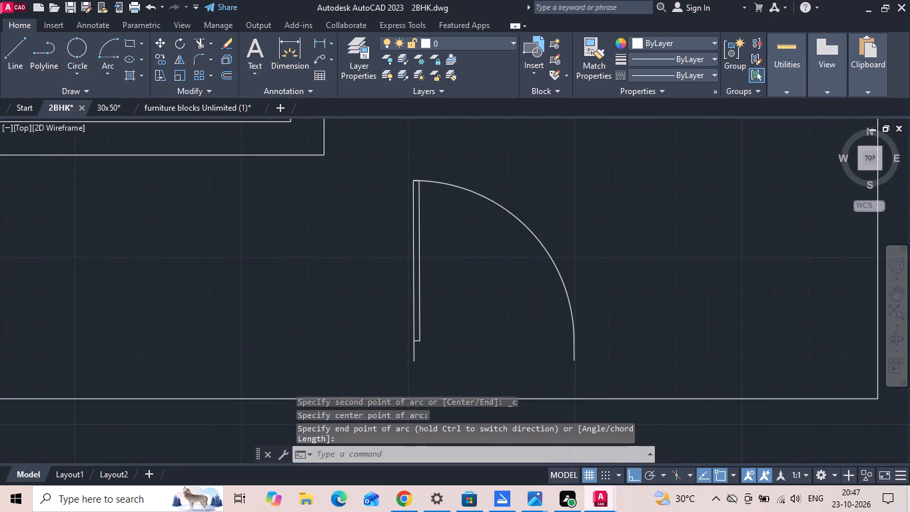
key("ctrl+s")
Mirror the whole widened door about a vertical line, erasing the source objects.
left_click_drag(623, 267, 585, 295)
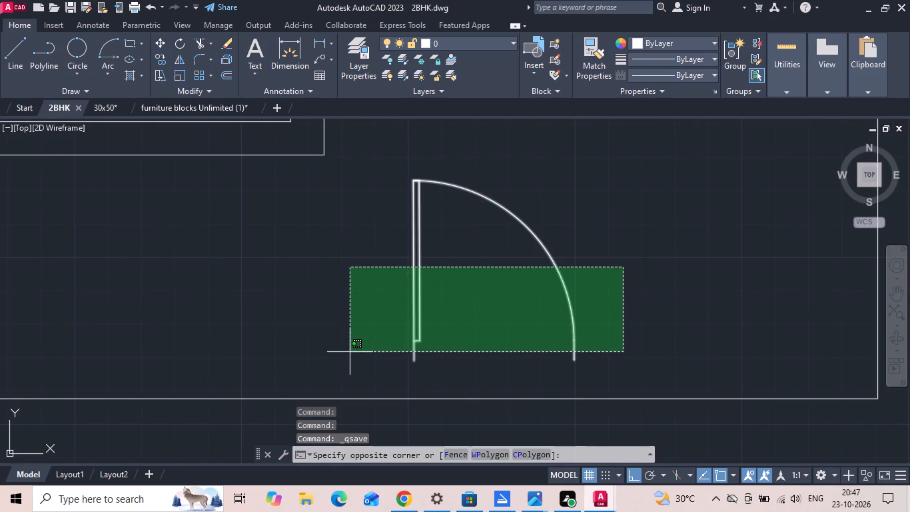
left_click(347, 359)
type("MI")
key("space")
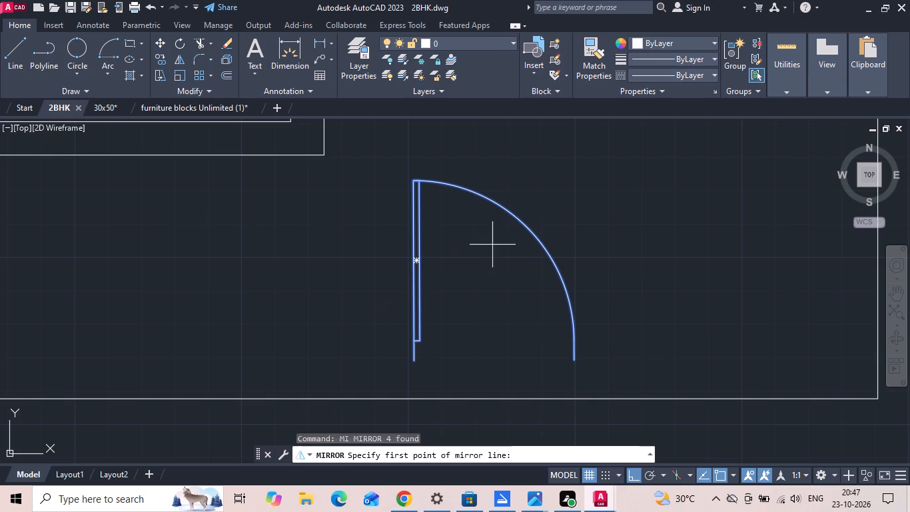
left_click(473, 239)
left_click(464, 349)
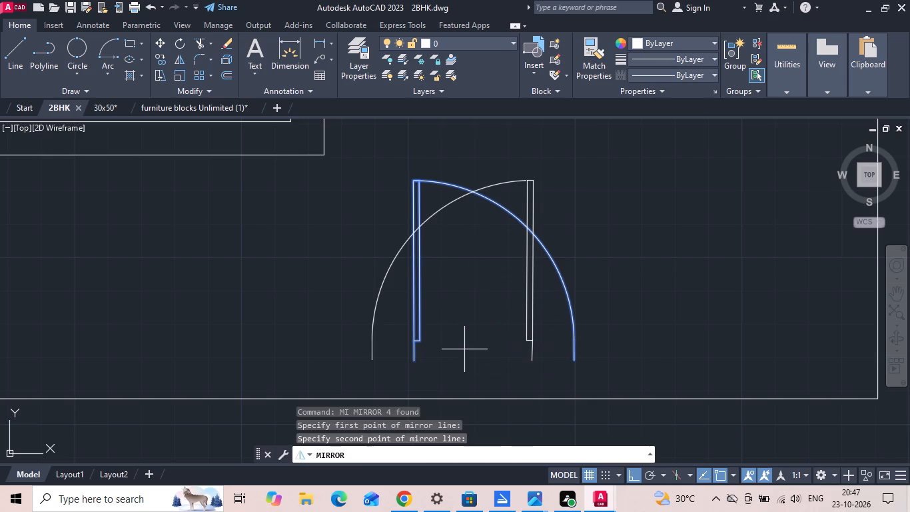
type("Y")
key("space")
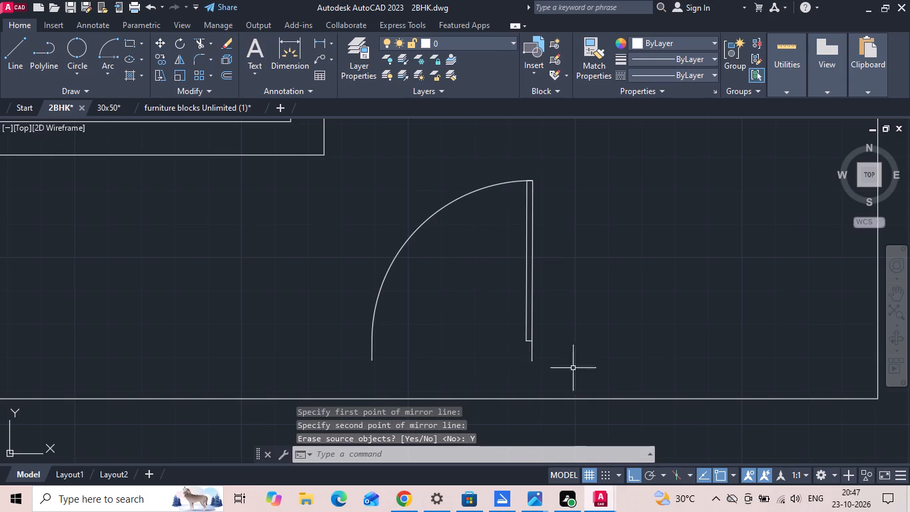
Move the mirrored door into the living room's main entrance, arc-side jamb end on the wall corner beside the porch chairs.
left_click(565, 371)
left_click(338, 276)
right_click(336, 274)
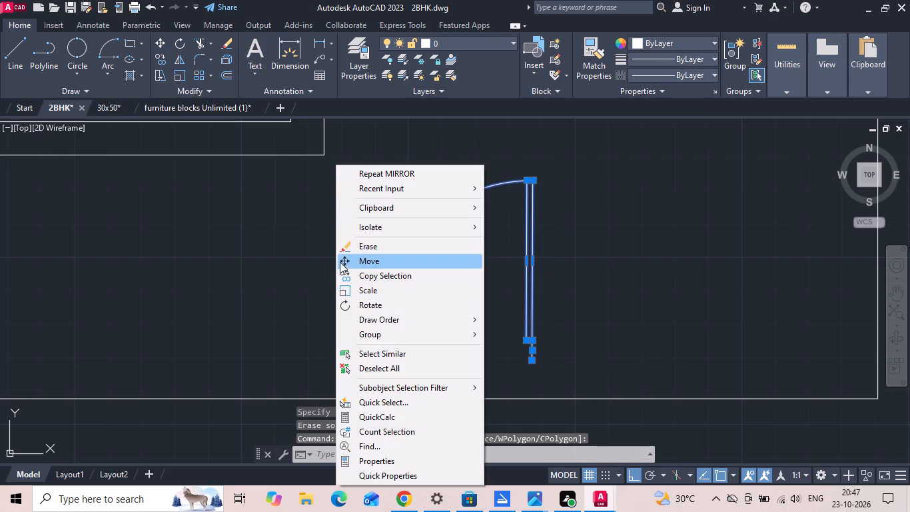
left_click(340, 261)
scroll(360, 368, "up", 1)
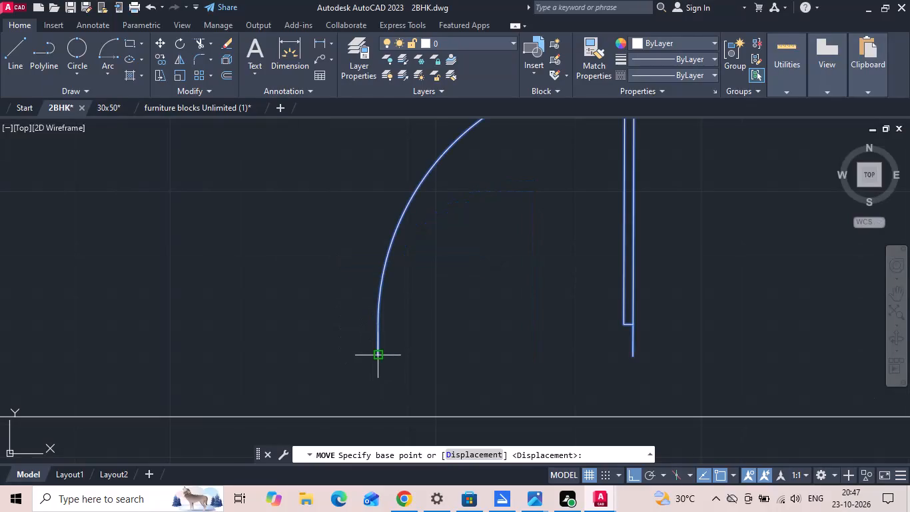
left_click(374, 357)
scroll(600, 309, "down", 4)
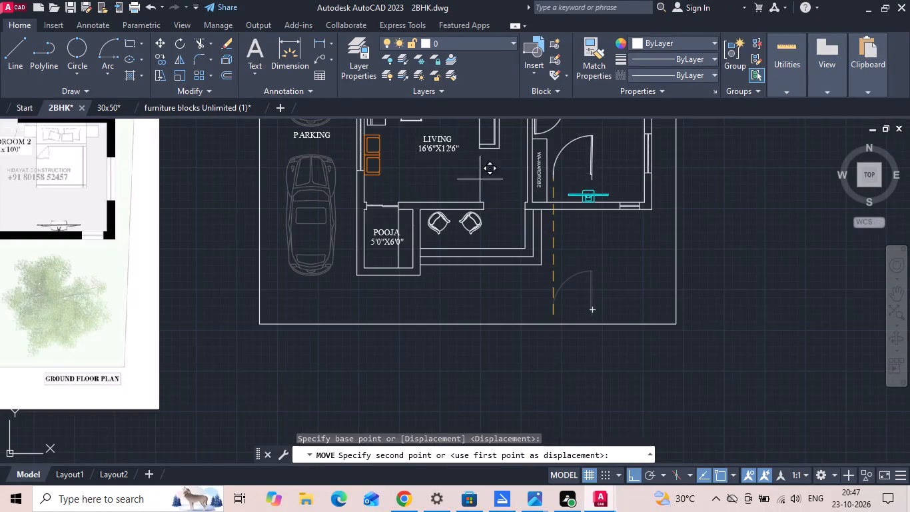
scroll(478, 172, "up", 2)
left_click(491, 267)
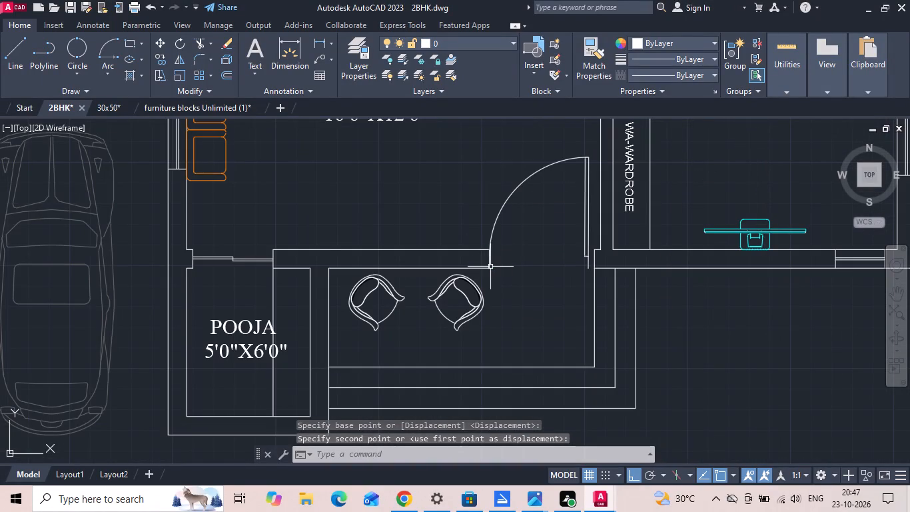
Measure the placed door's width between its two jamb lines.
scroll(543, 232, "up", 1)
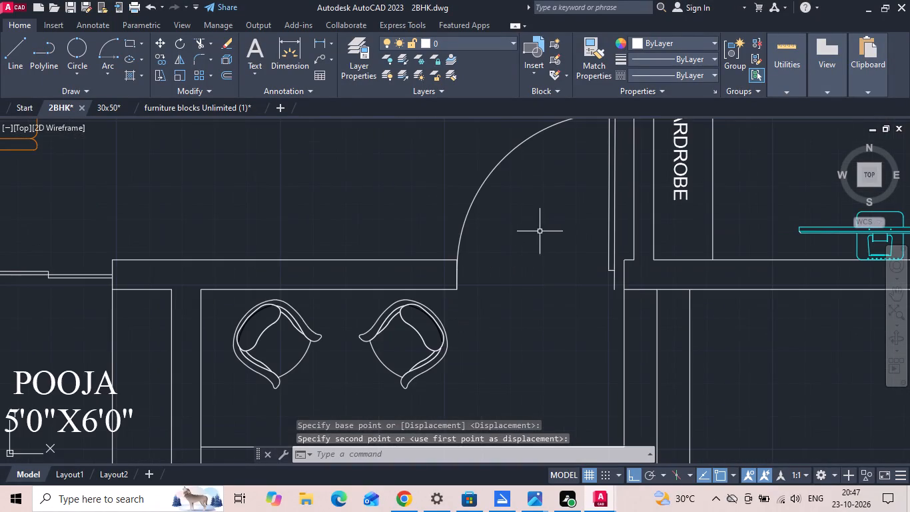
left_click(322, 39)
scroll(608, 343, "up", 1)
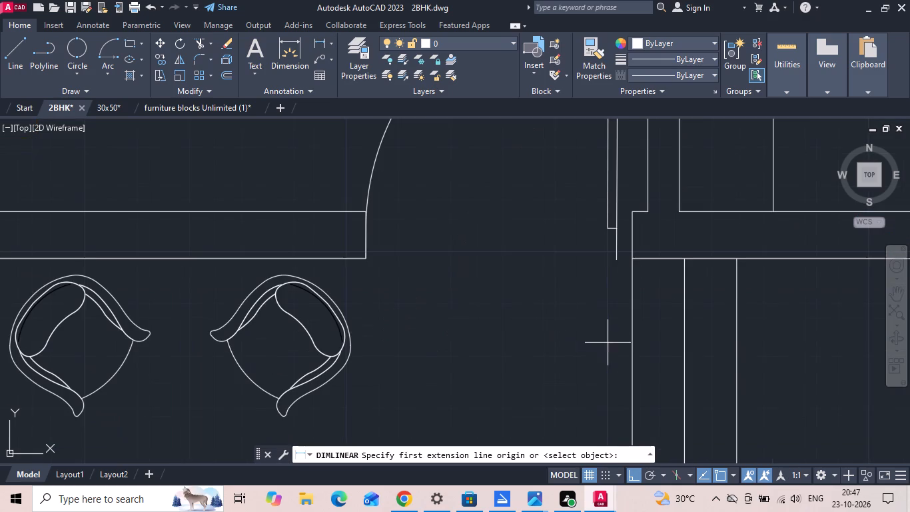
left_click(615, 257)
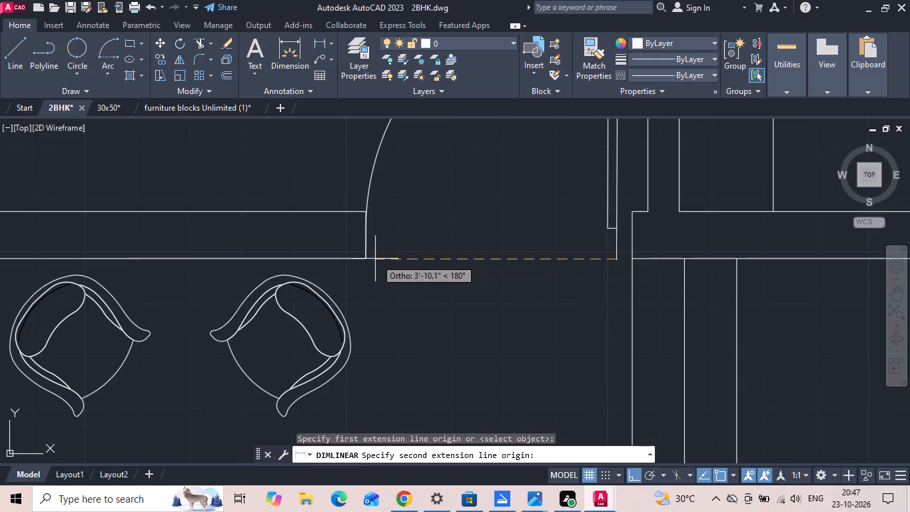
left_click(369, 259)
scroll(372, 263, "down", 1)
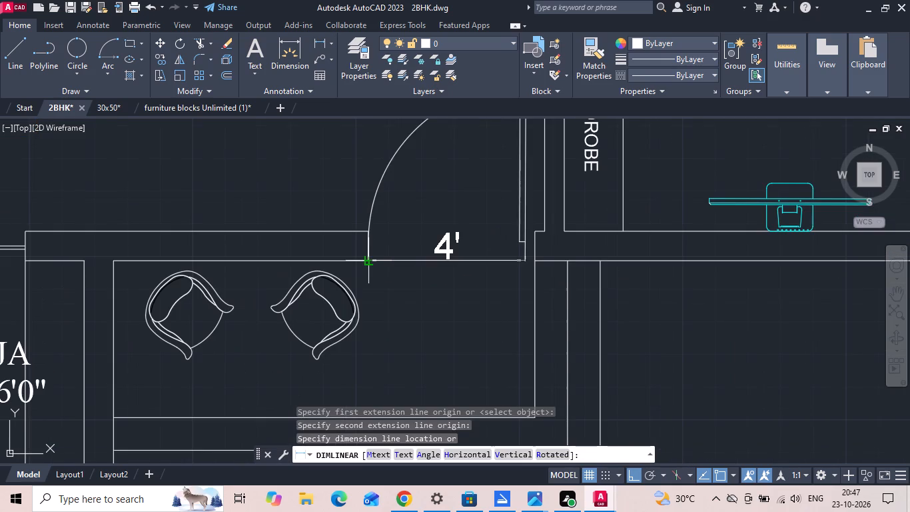
key("Escape")
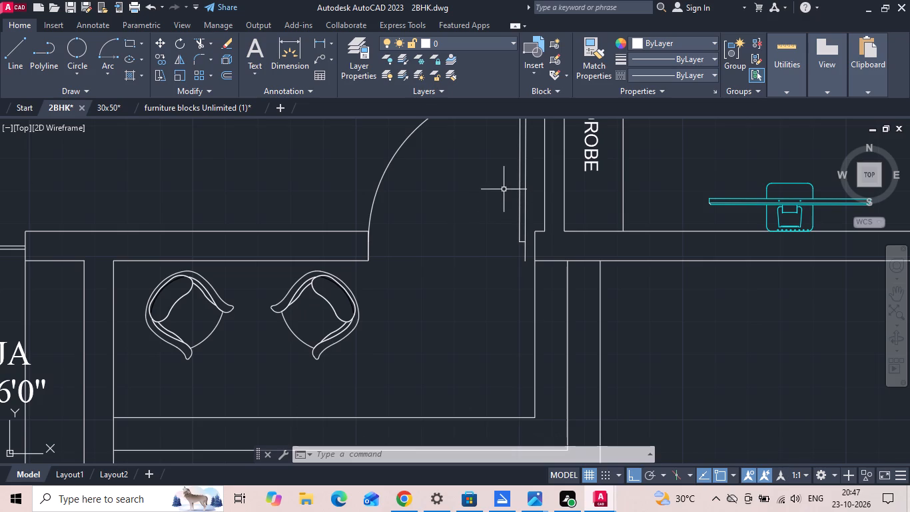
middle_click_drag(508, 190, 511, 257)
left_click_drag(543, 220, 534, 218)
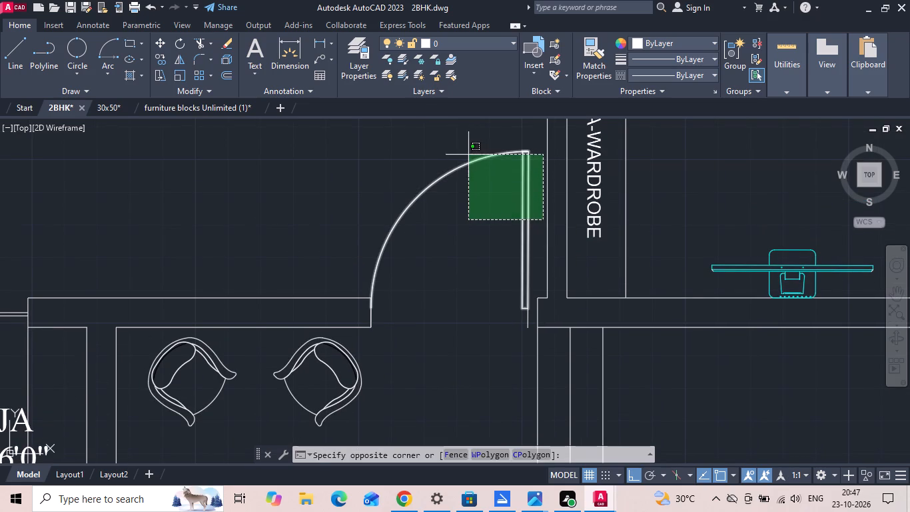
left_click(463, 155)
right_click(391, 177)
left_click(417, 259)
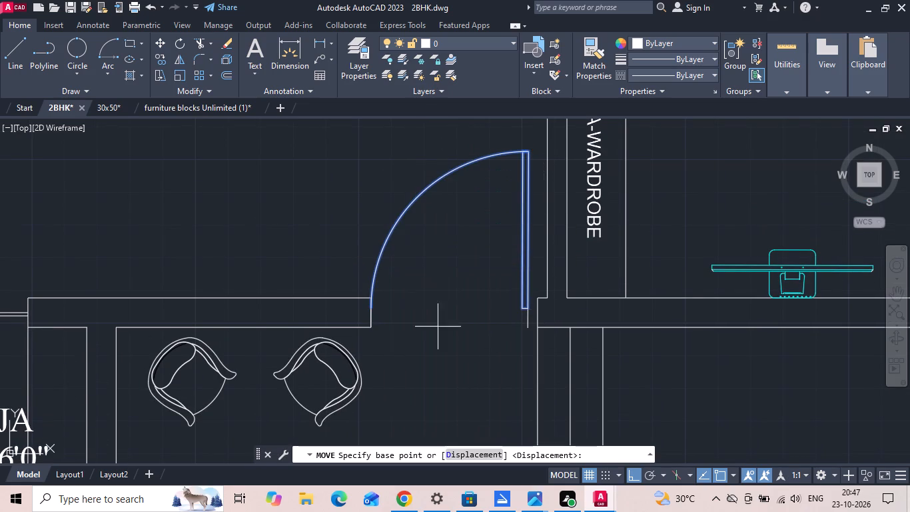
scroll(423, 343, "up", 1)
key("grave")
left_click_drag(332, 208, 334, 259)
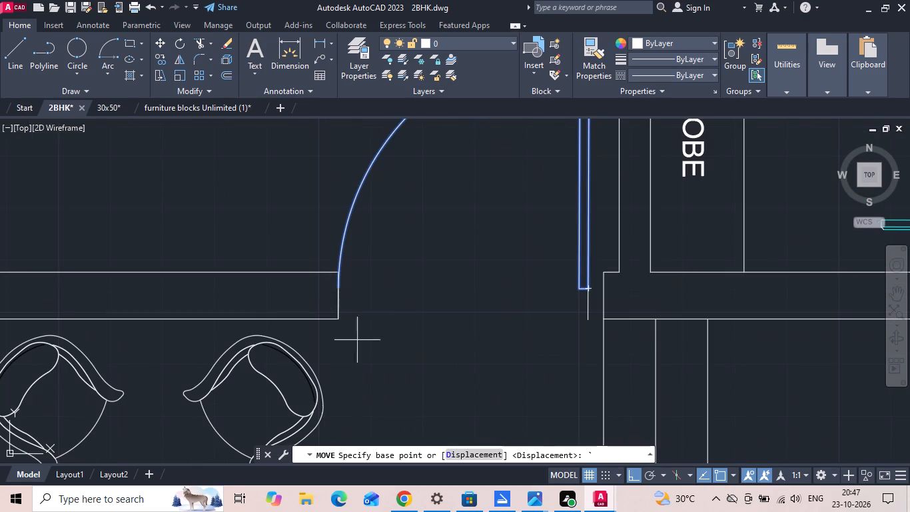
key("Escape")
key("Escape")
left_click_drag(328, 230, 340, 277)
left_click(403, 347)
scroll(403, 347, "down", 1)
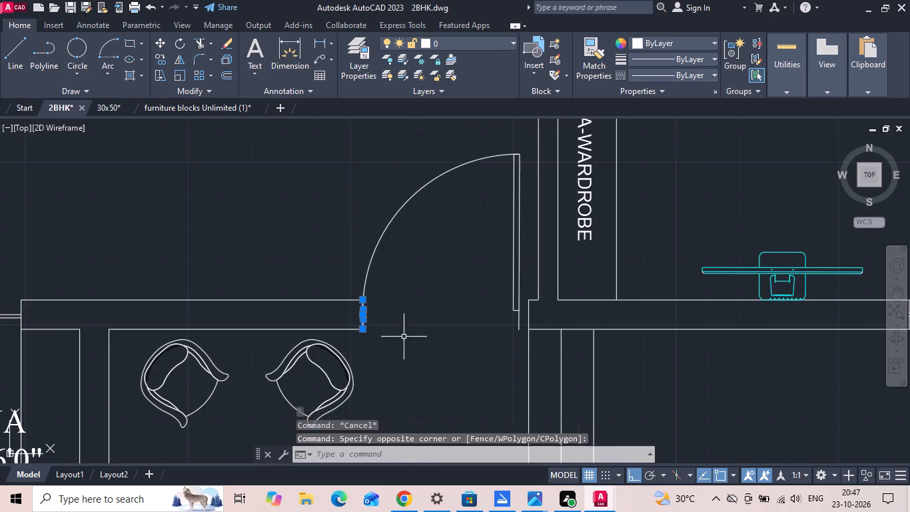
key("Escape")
Move the entrance door's arc, leaf and both jamb lines so the leaf-side jamb end meets the wardrobe-side wall corner.
left_click_drag(404, 259, 399, 248)
left_click(378, 209)
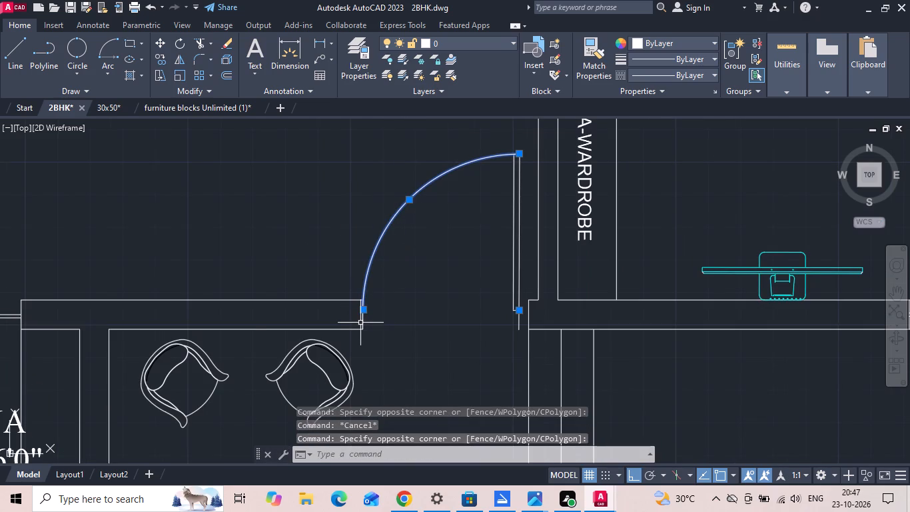
left_click(522, 337)
left_click(493, 268)
scroll(374, 320, "up", 1)
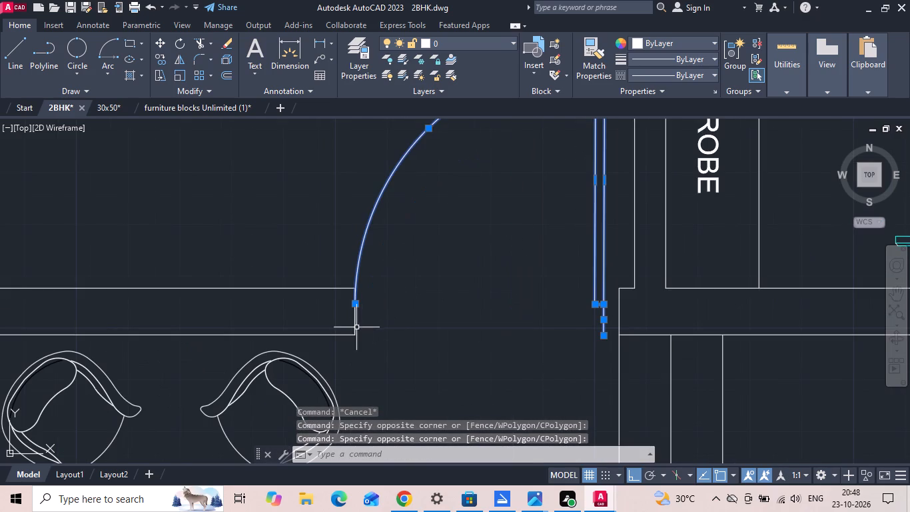
left_click(355, 325)
right_click(432, 273)
left_click(469, 261)
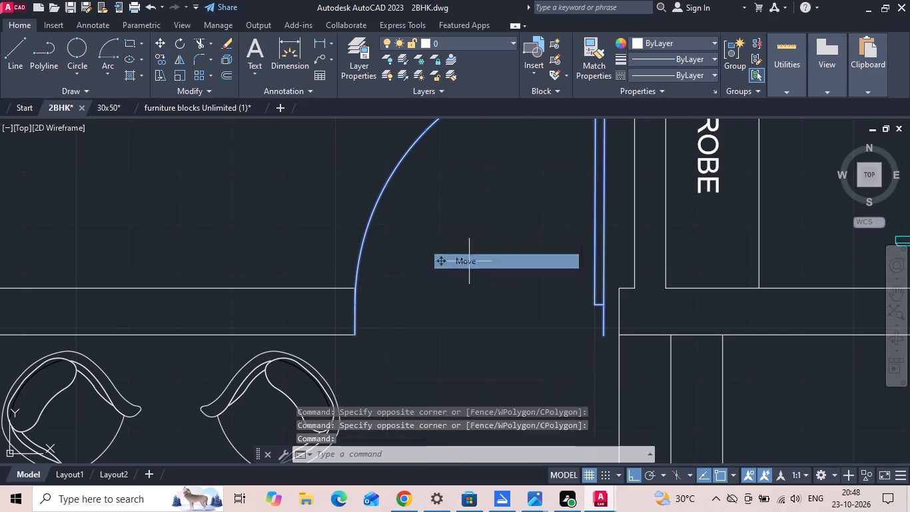
scroll(654, 344, "up", 3)
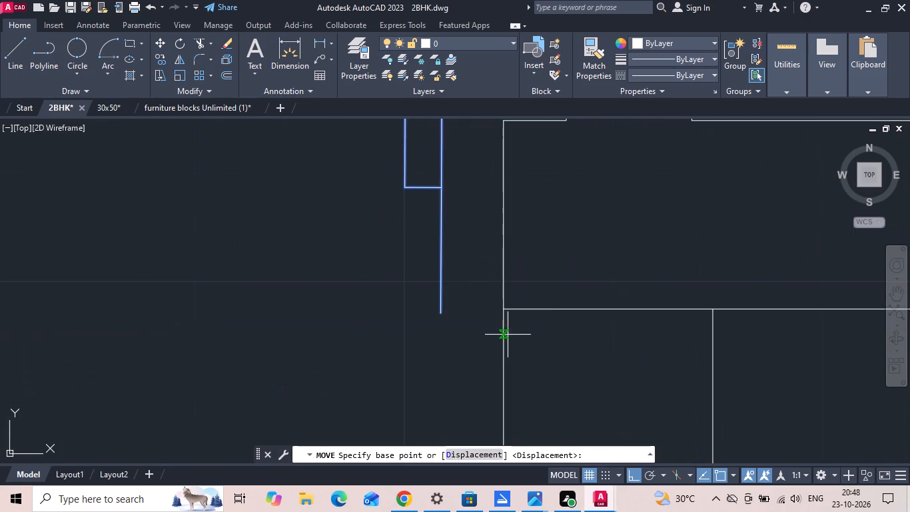
scroll(435, 315, "up", 2)
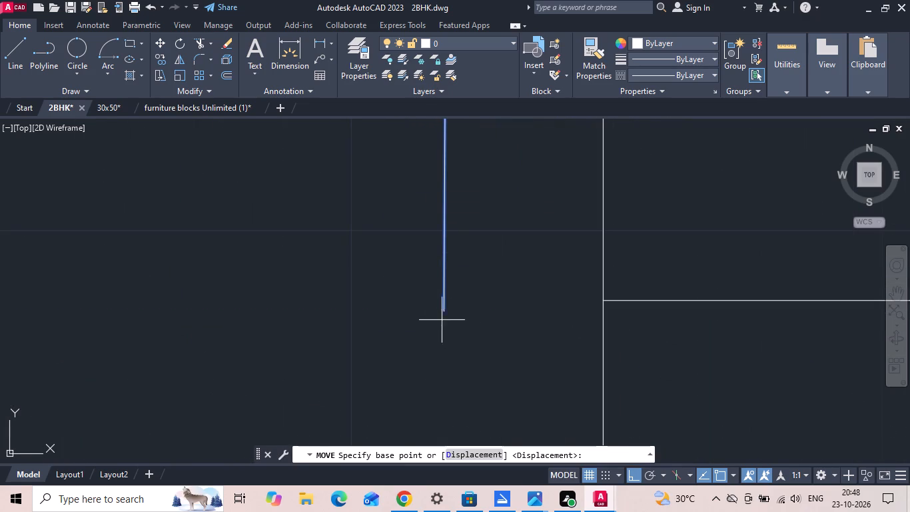
scroll(438, 333, "up", 1)
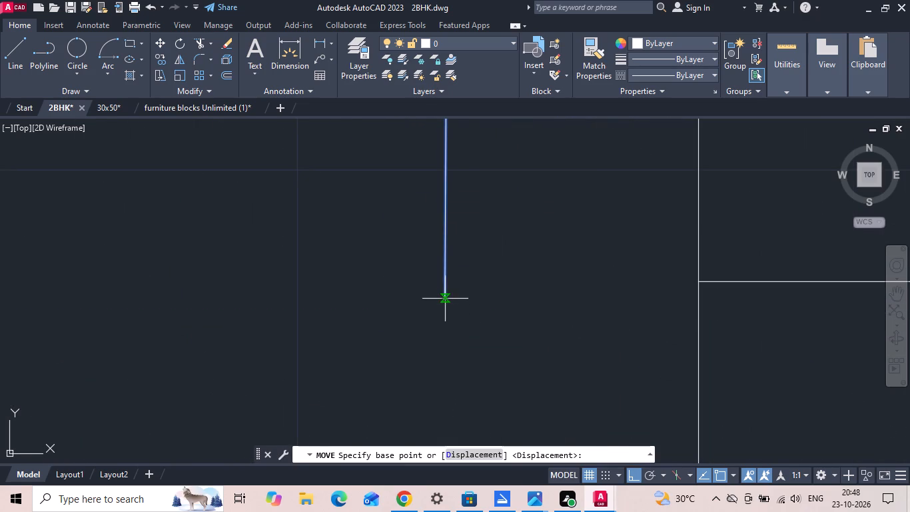
left_click(444, 299)
left_click(698, 282)
Measure the gap between the wall end near the porch chairs and the door's arc-side jamb.
scroll(630, 313, "down", 6)
scroll(330, 307, "up", 2)
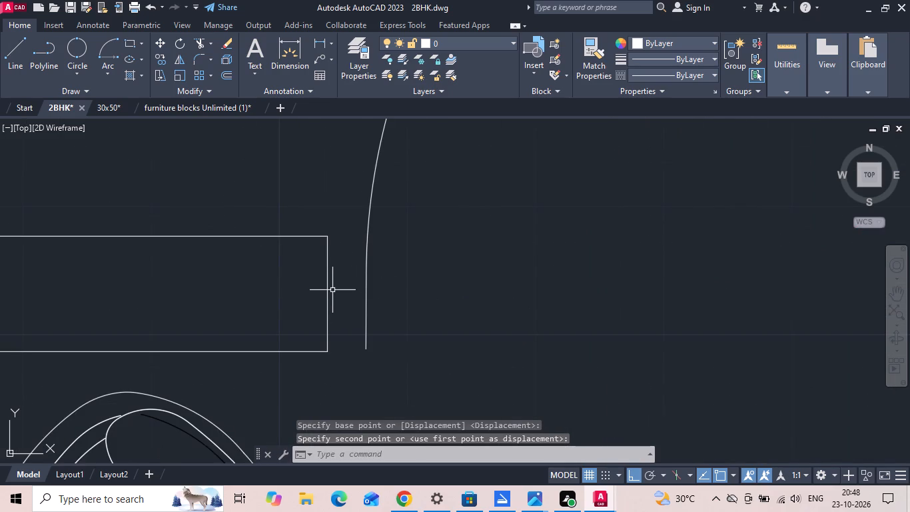
left_click(318, 42)
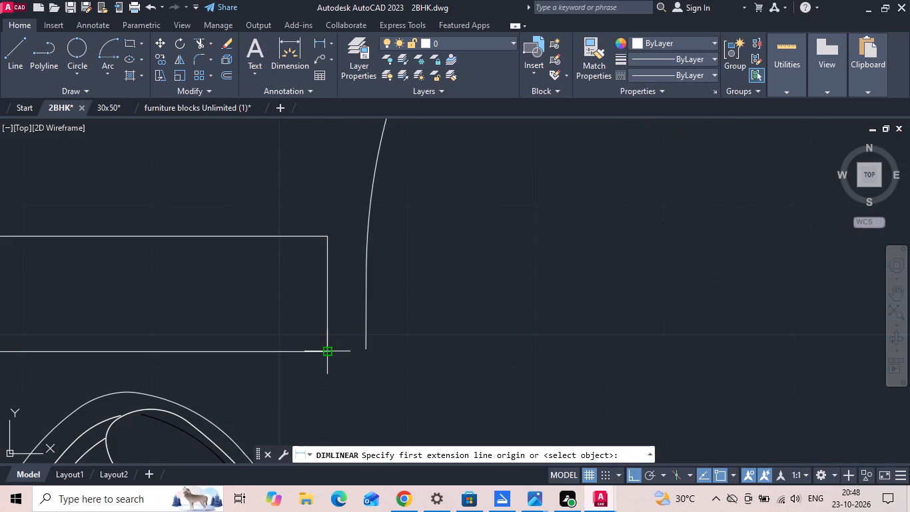
left_click(328, 352)
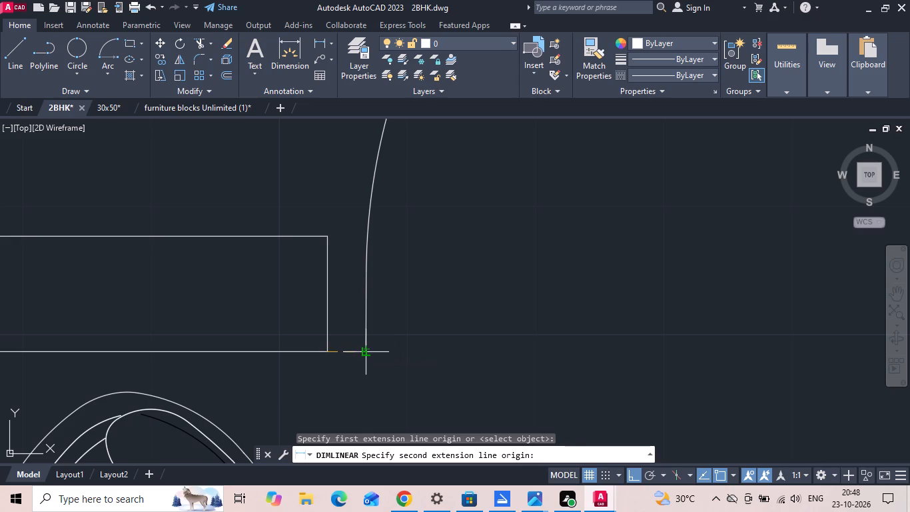
left_click(364, 347)
scroll(364, 347, "down", 2)
key("Escape")
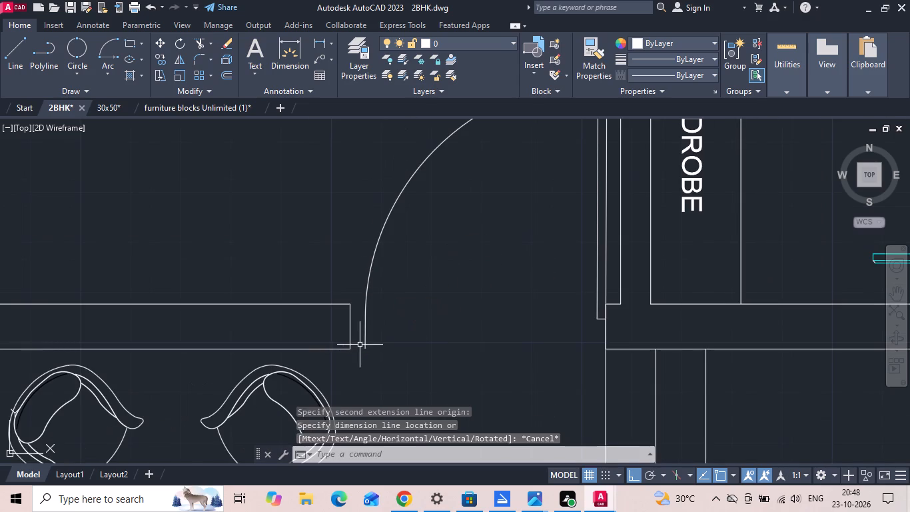
Move the wall's end line beside the entrance opening 3 inches horizontally toward the door.
left_click(349, 324)
right_click(350, 323)
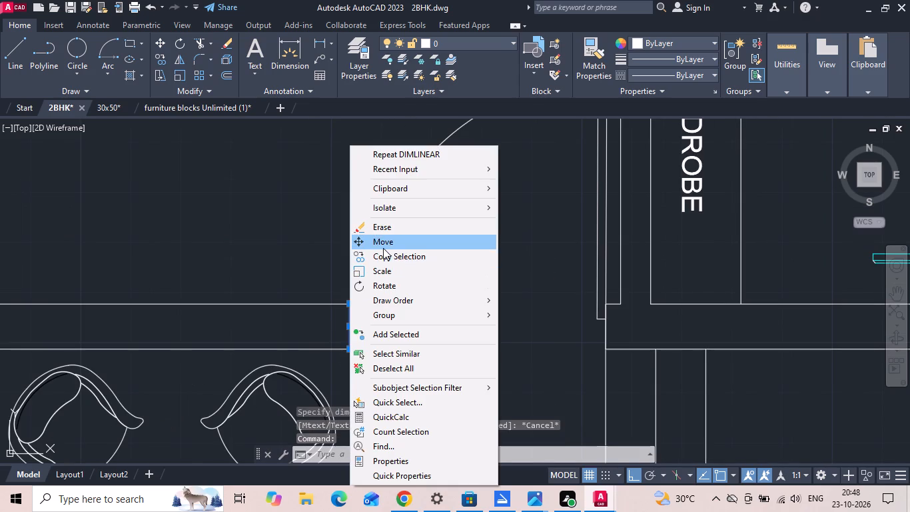
left_click(383, 247)
left_click_drag(448, 287, 454, 288)
type("3 EX")
Extend the two horizontal wall lines to the shifted end line at the entrance door, and save the drawing.
key("space")
left_click_drag(332, 282, 347, 375)
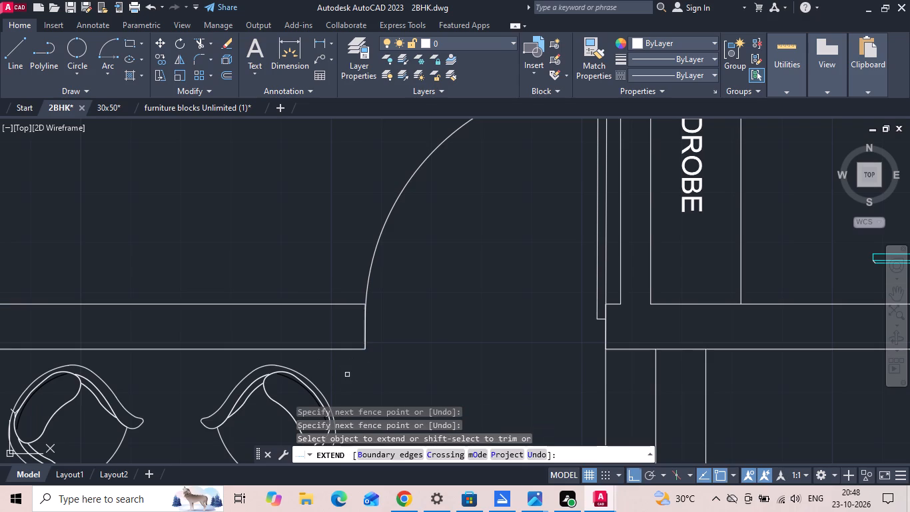
key("ctrl+s")
key("ctrl+s")
scroll(484, 273, "down", 3)
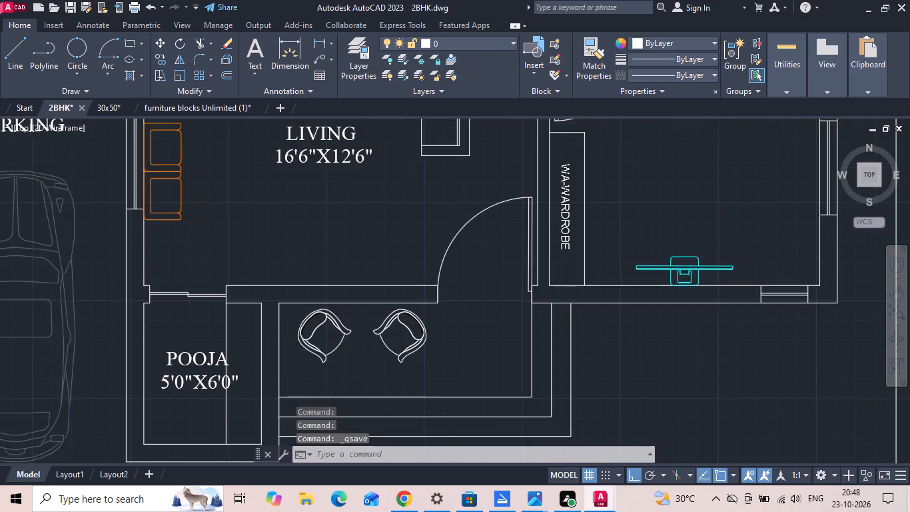
Copy the LIVING room label into the porch area beside the two chairs with Ortho off, and save the drawing.
scroll(485, 271, "down", 1)
left_click(437, 233)
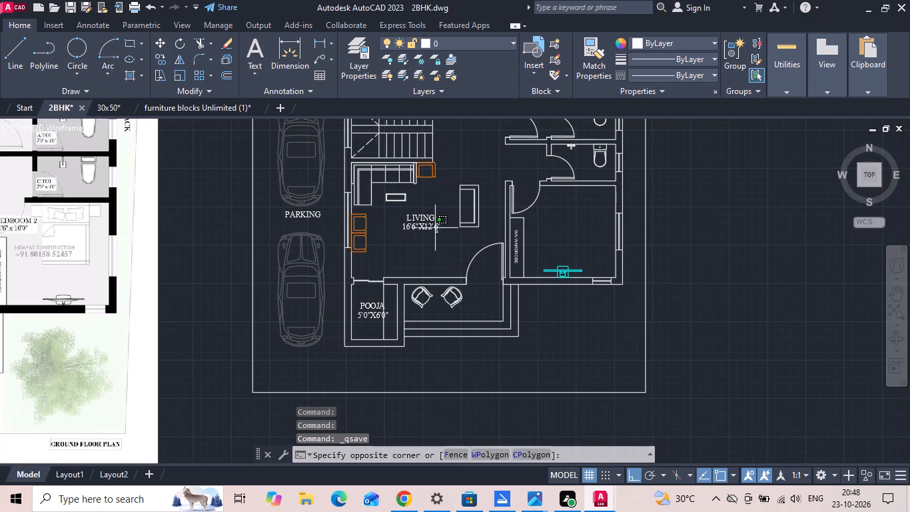
left_click(431, 219)
right_click(431, 219)
left_click(457, 261)
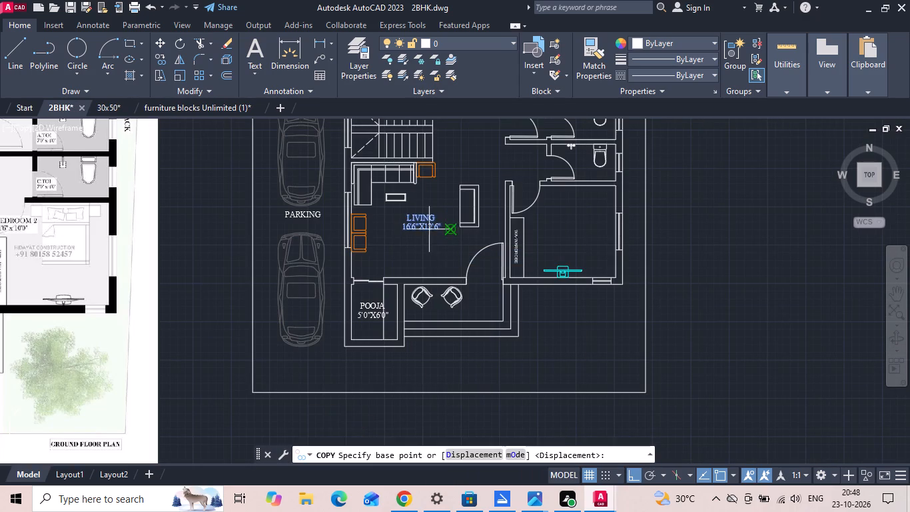
left_click(428, 227)
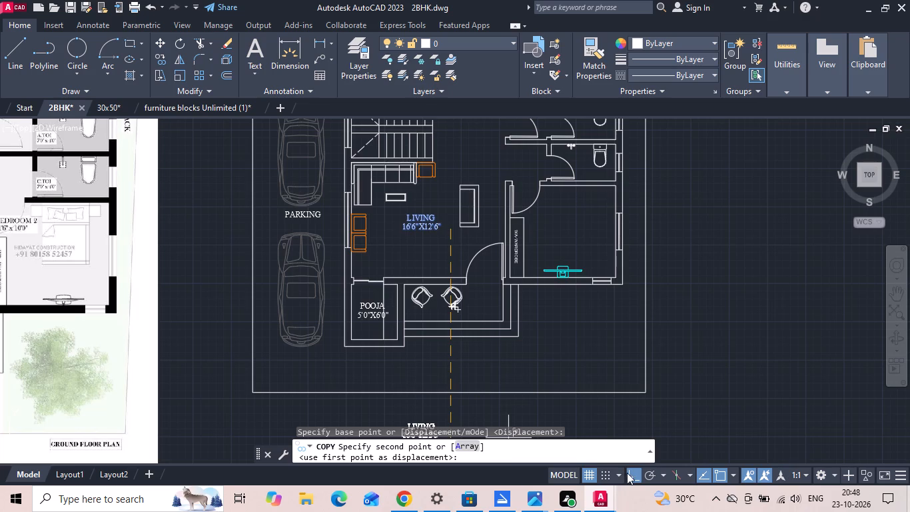
left_click(627, 473)
scroll(603, 349, "down", 1)
scroll(532, 309, "up", 3)
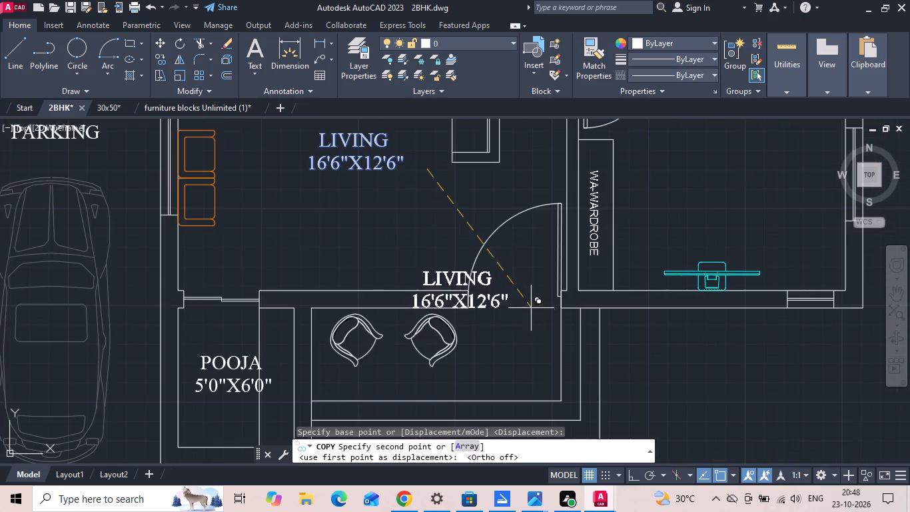
middle_click_drag(539, 357, 523, 275)
scroll(588, 301, "up", 2)
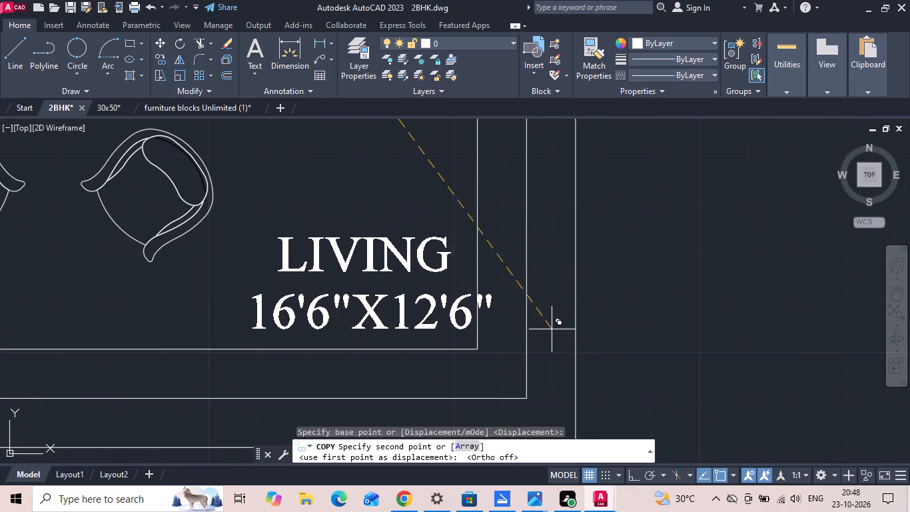
left_click(539, 317)
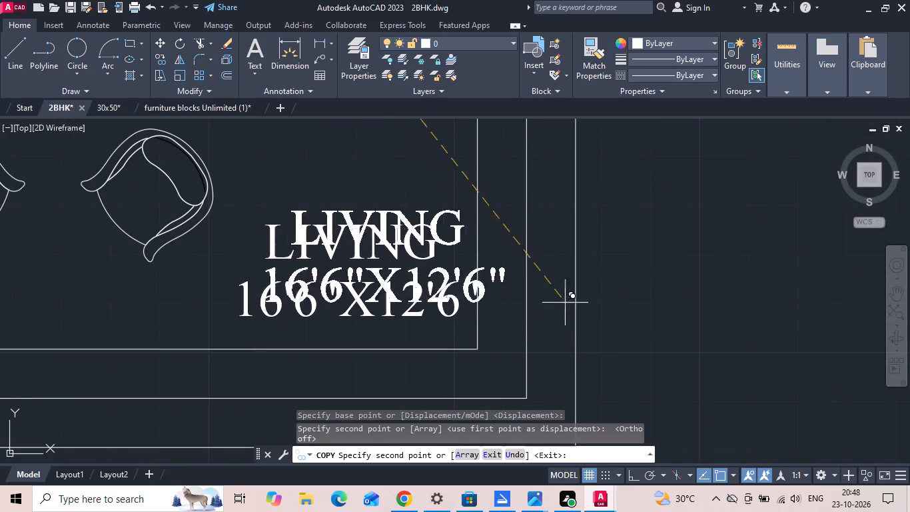
scroll(583, 296, "down", 3)
key("Escape")
key("ctrl+s")
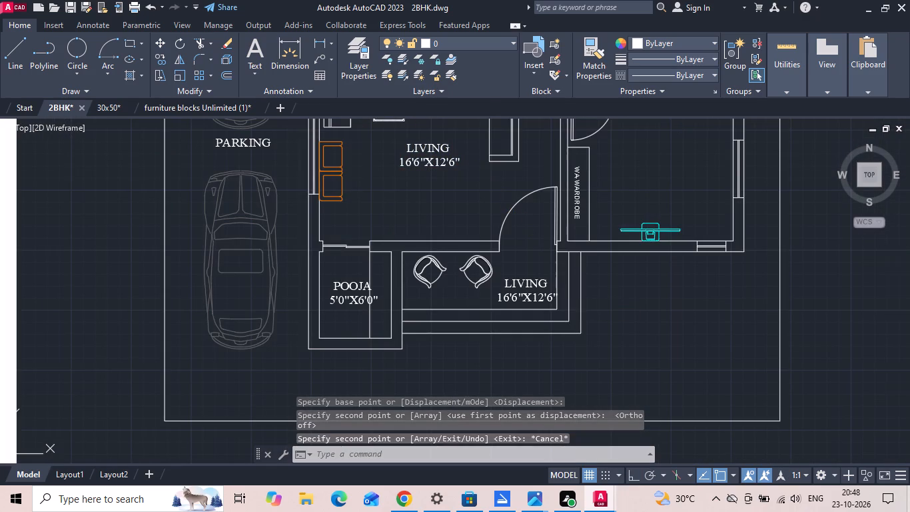
Change the size line of the copied porch label to 10'6"X4'0", following the sitout label in the reference image.
scroll(582, 296, "down", 2)
scroll(236, 321, "up", 3)
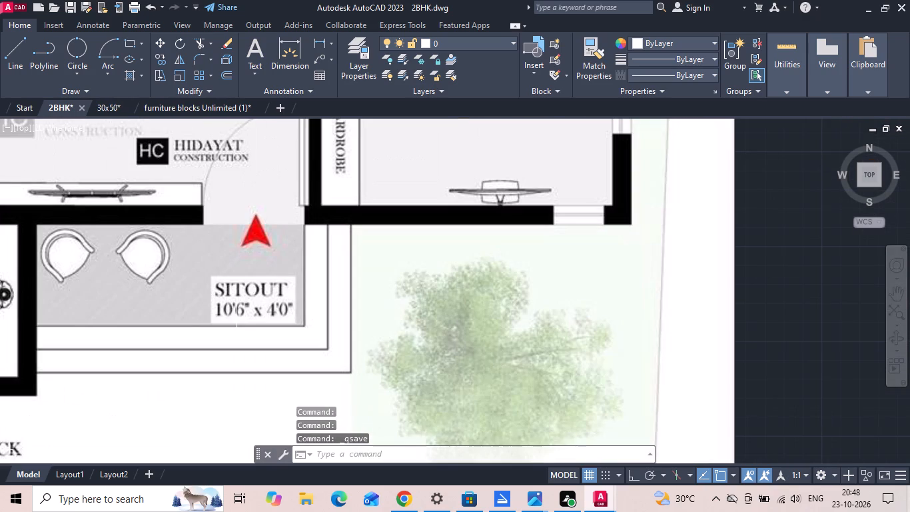
scroll(163, 298, "down", 3)
scroll(678, 285, "up", 3)
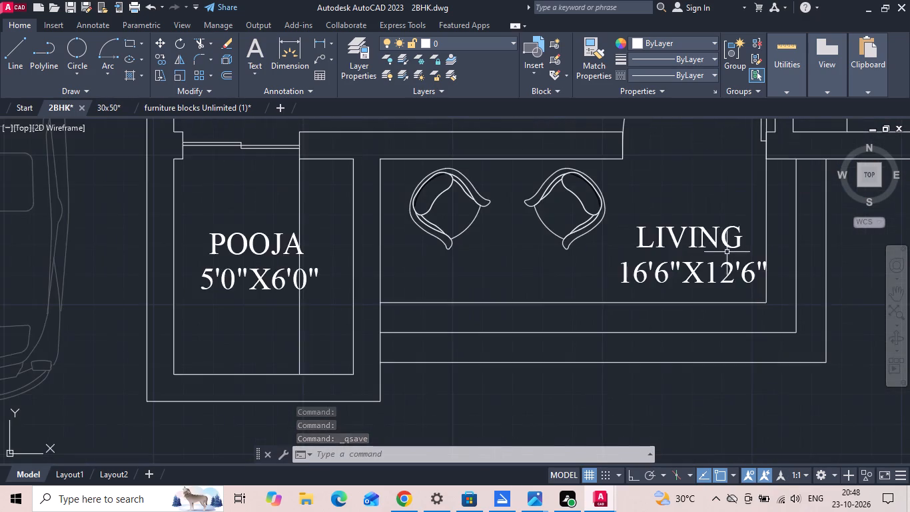
middle_click_drag(679, 261, 550, 268)
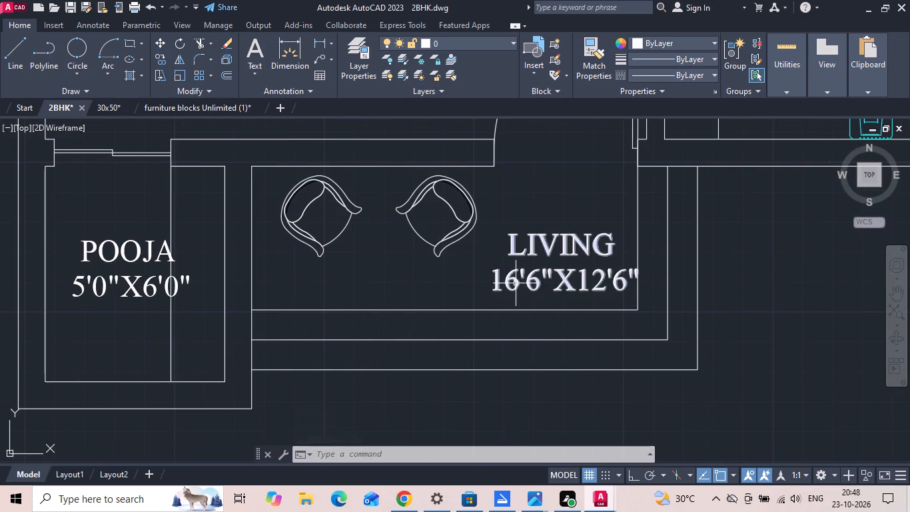
double_click(516, 283)
key("BackSpace")
key("0")
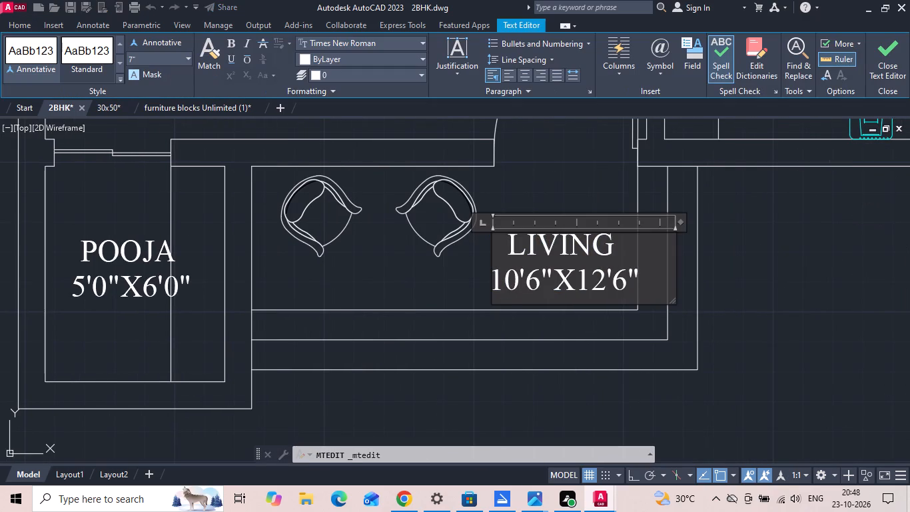
left_click(603, 290)
key("BackSpace")
key("BackSpace")
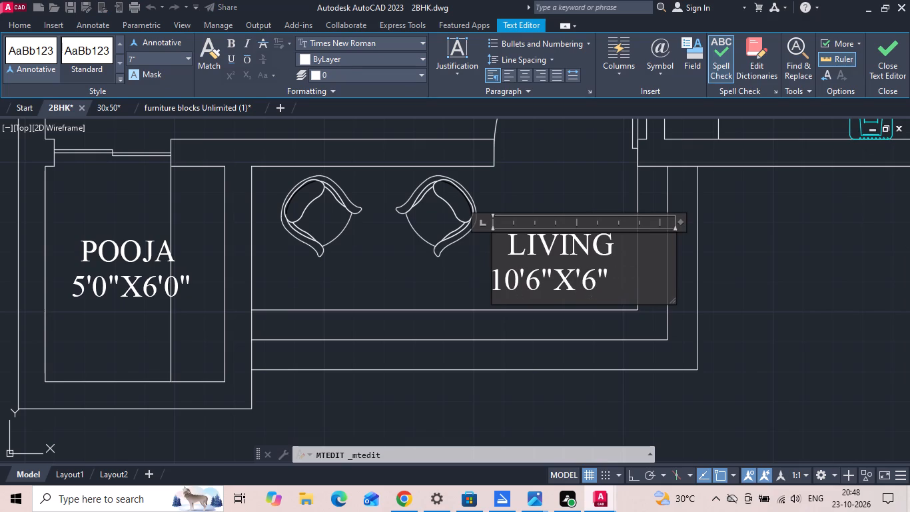
key("4")
left_click(614, 289)
key("BackSpace")
key("0")
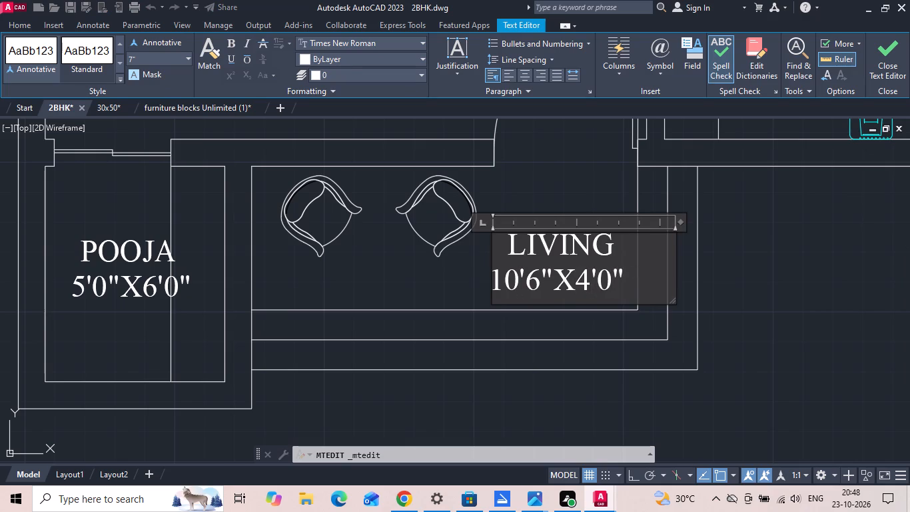
Replace the name in the porch label with SITOUT on its own line above the size, and save the drawing.
left_click_drag(621, 244, 496, 257)
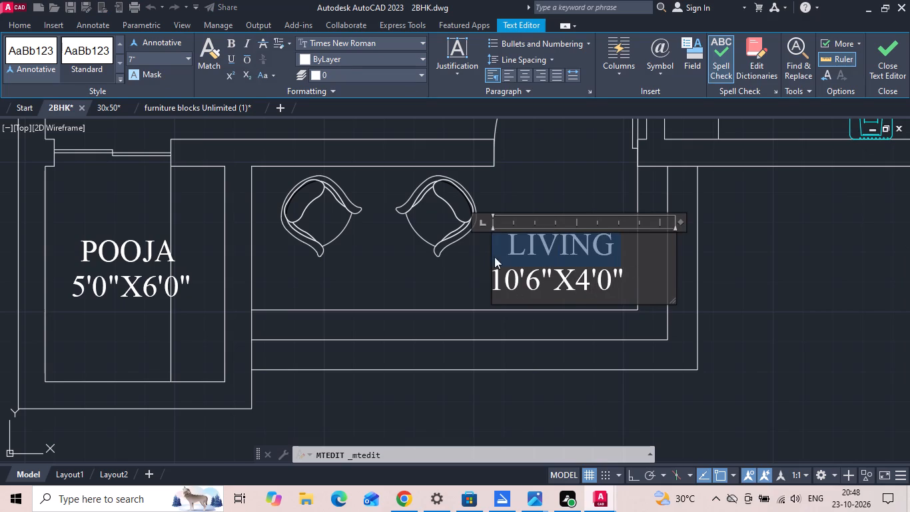
key("BackSpace")
type("SITOUT")
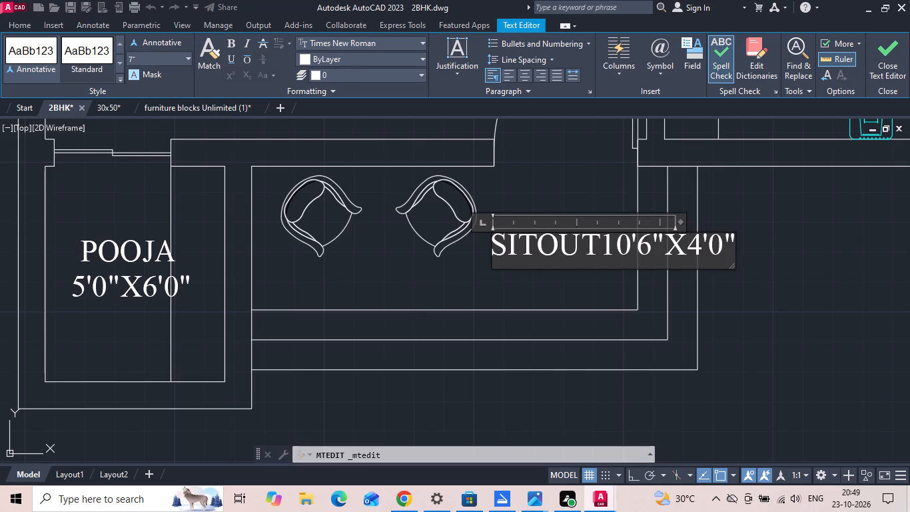
key("Return")
scroll(490, 257, "down", 1)
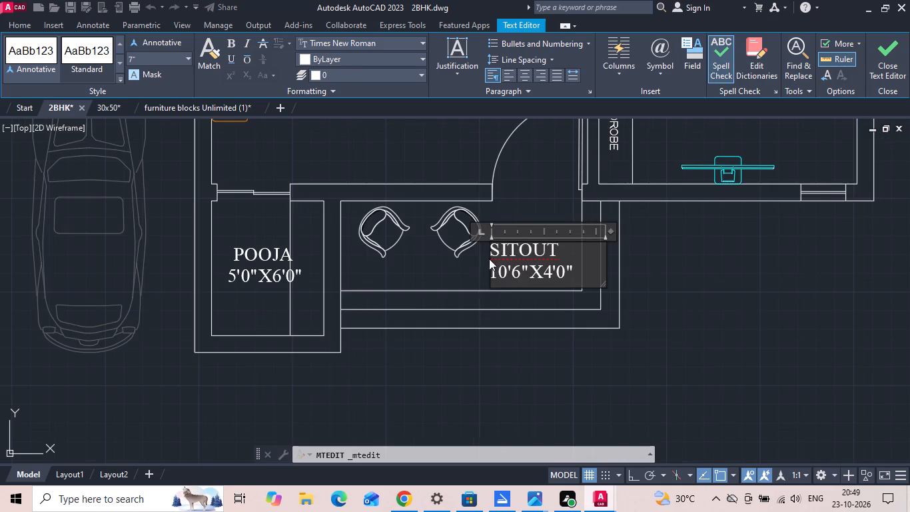
left_click(472, 267)
key("ctrl+s")
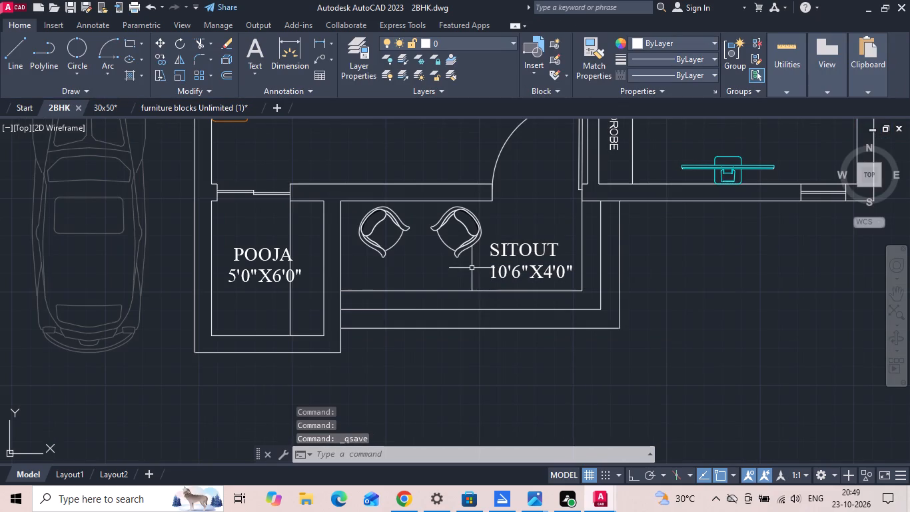
Switch to the 30x50 drawing and look over its floor plans.
scroll(476, 269, "down", 3)
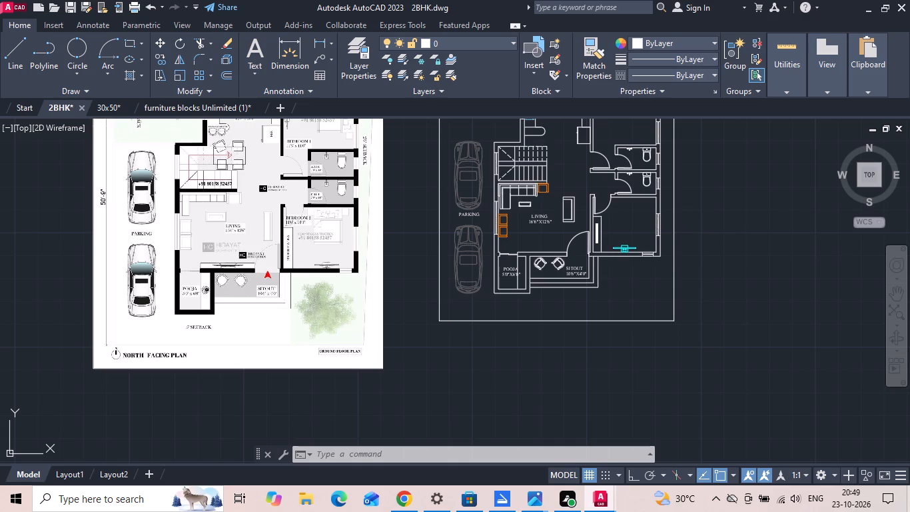
left_click(117, 107)
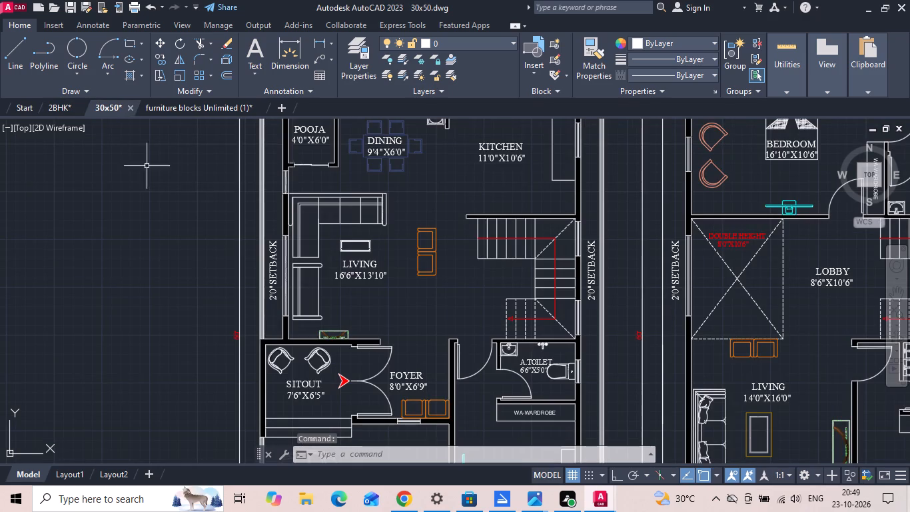
scroll(407, 301, "down", 1)
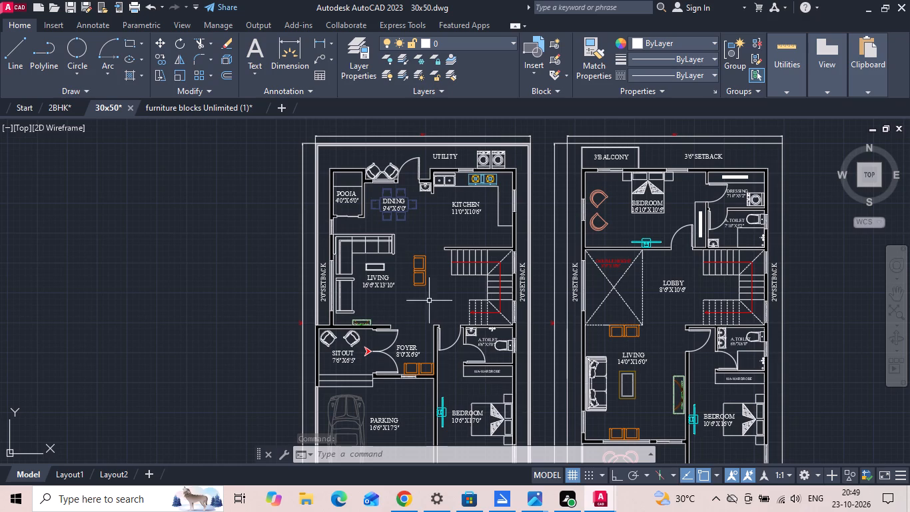
Browse the INTERNSHIP folders 21102026, 22102026 and 19102026 for an existing drawing to open, previewing the 40'x55' and FLAT files.
left_click(11, 6)
left_click(47, 116)
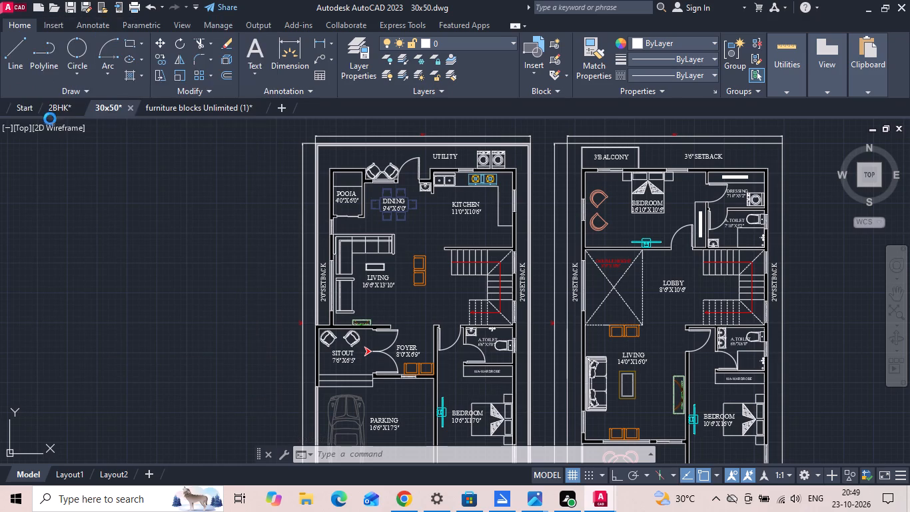
left_click(296, 218)
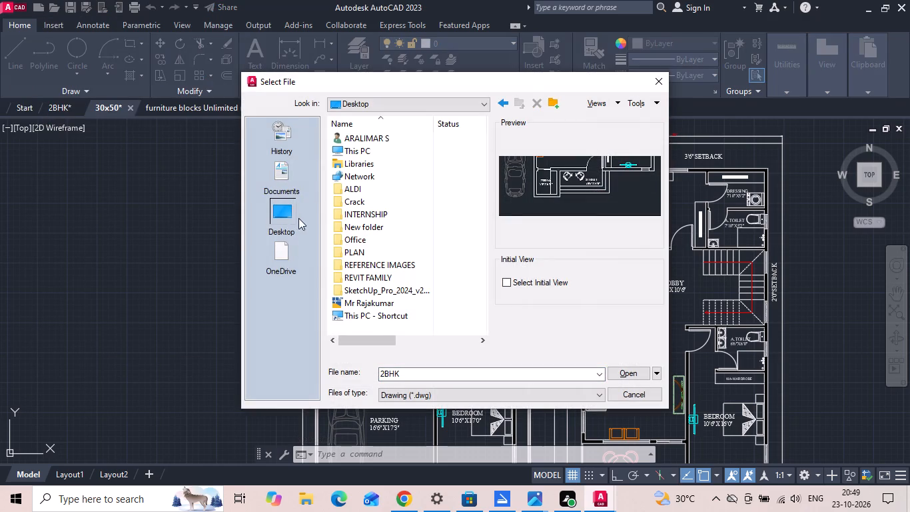
double_click(355, 219)
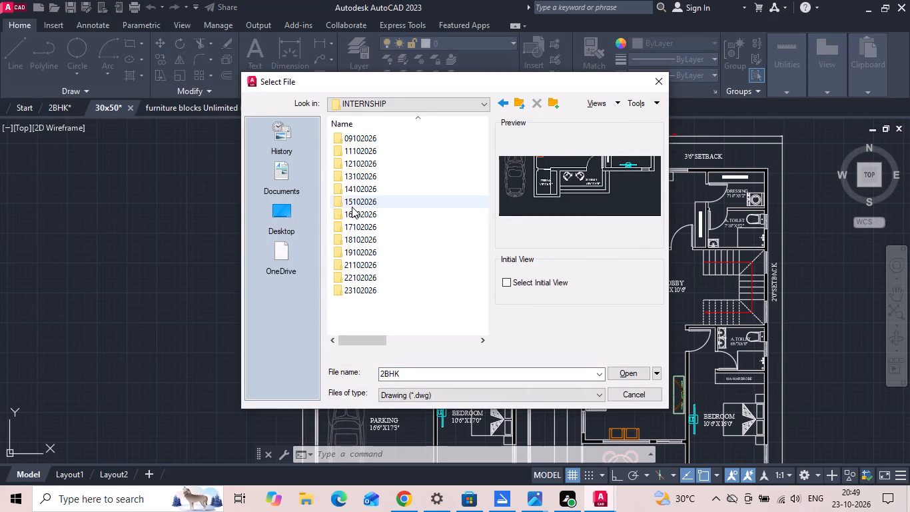
double_click(340, 265)
left_click(356, 138)
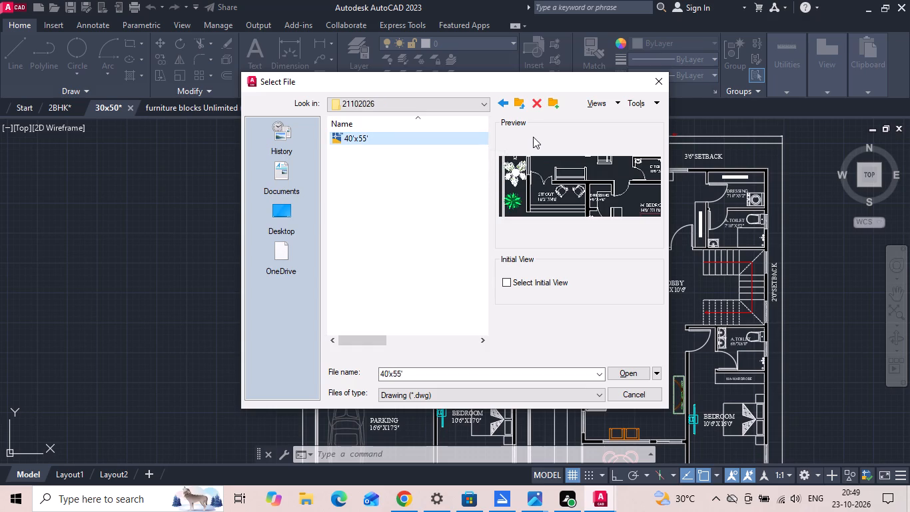
left_click(498, 101)
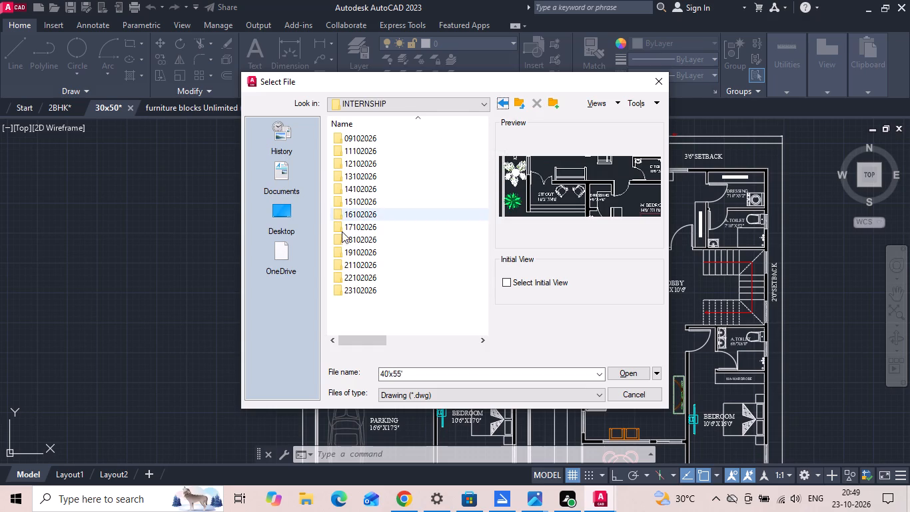
double_click(352, 263)
left_click(376, 135)
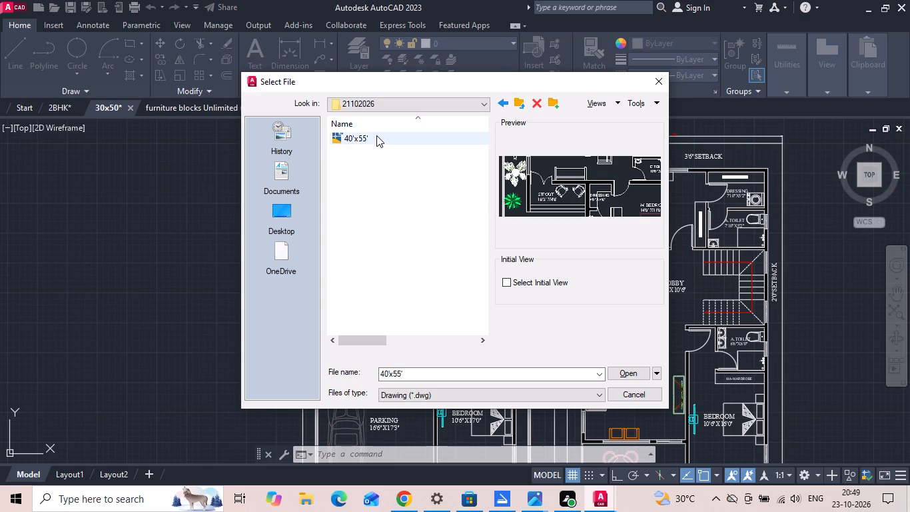
left_click(376, 135)
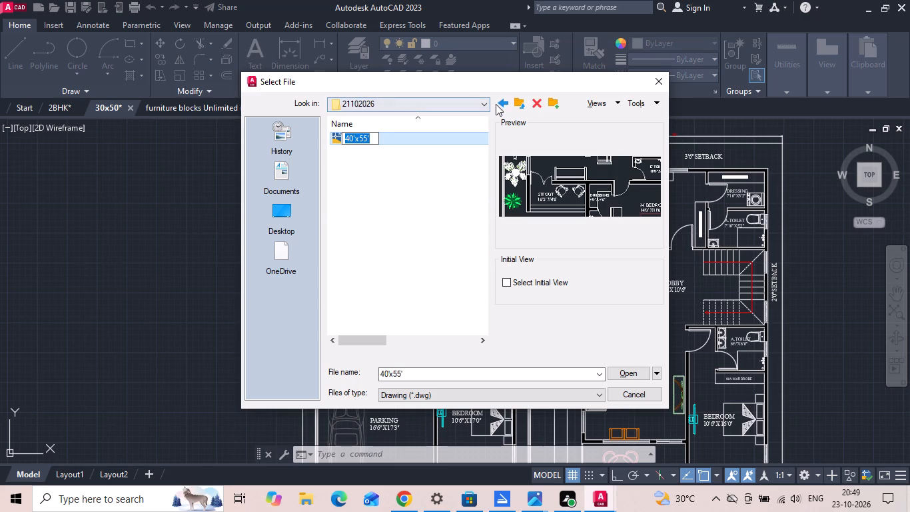
left_click(501, 105)
left_click(503, 97)
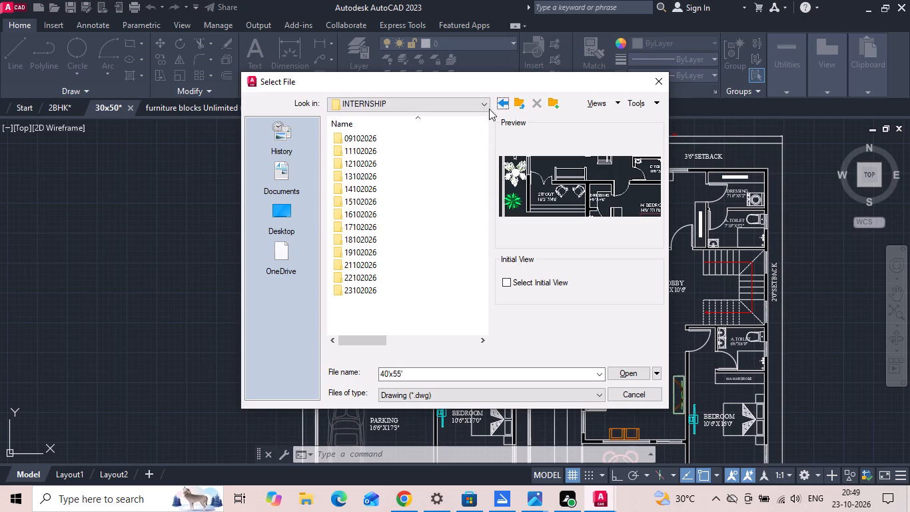
double_click(348, 278)
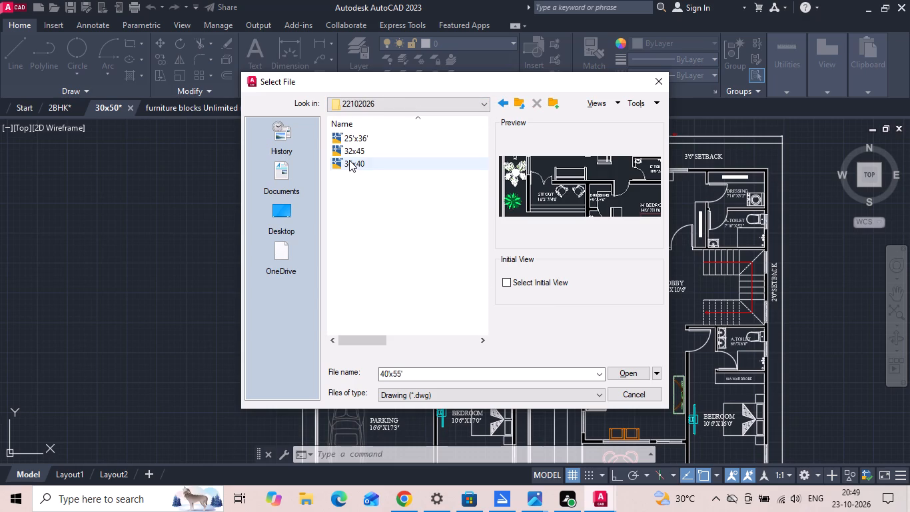
left_click(500, 103)
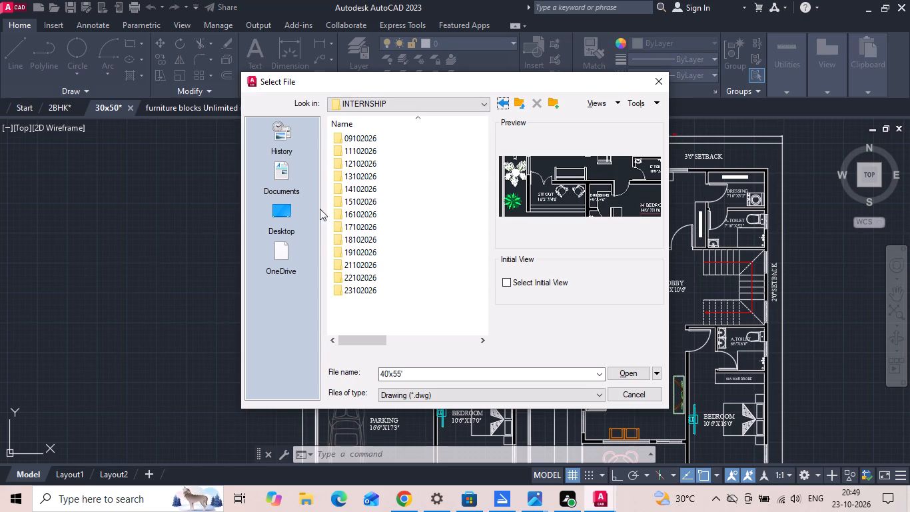
double_click(349, 247)
left_click(359, 141)
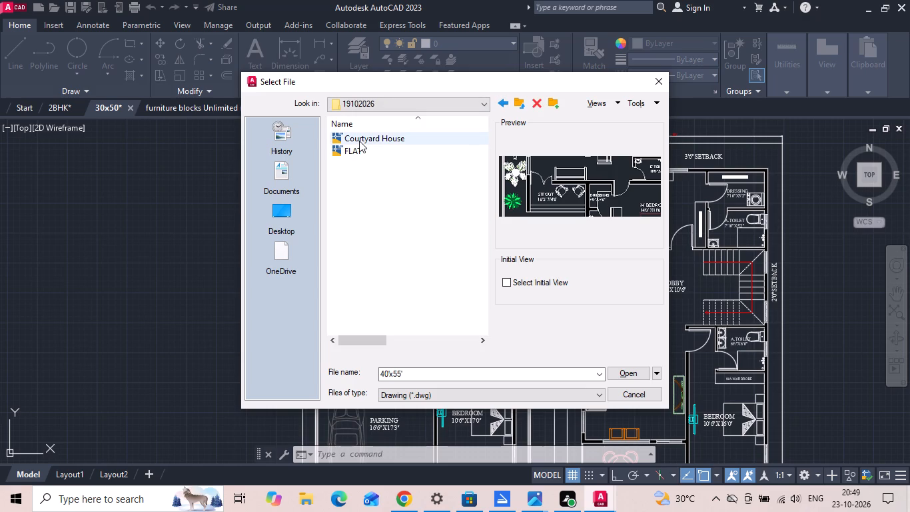
left_click(359, 154)
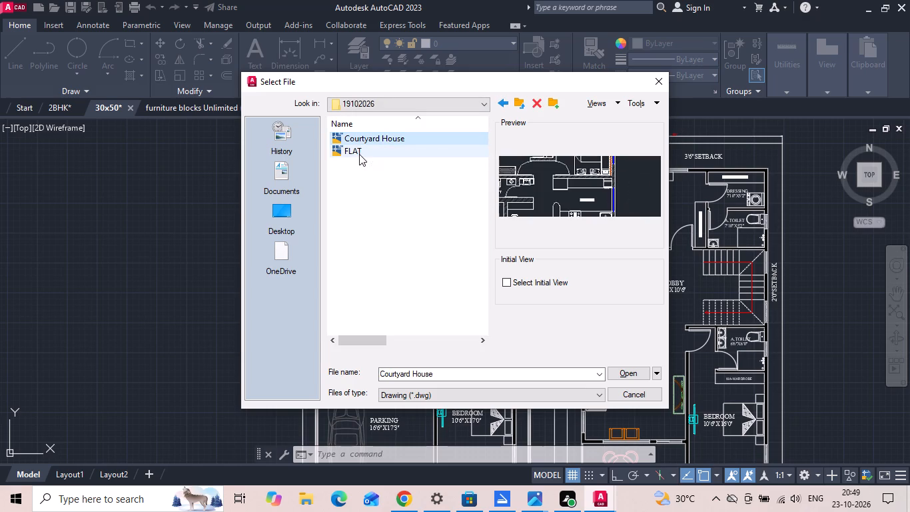
left_click(499, 106)
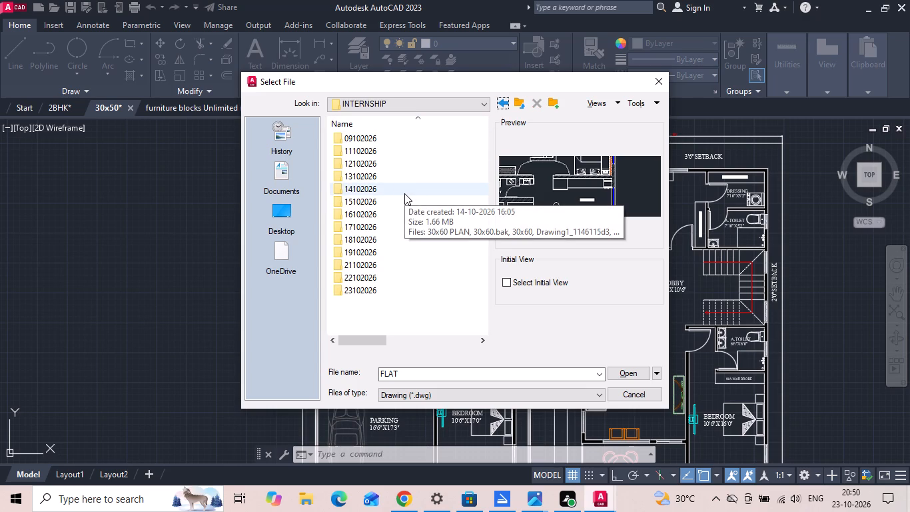
Open the 30x42 drawing from the 23102026 folder.
double_click(360, 285)
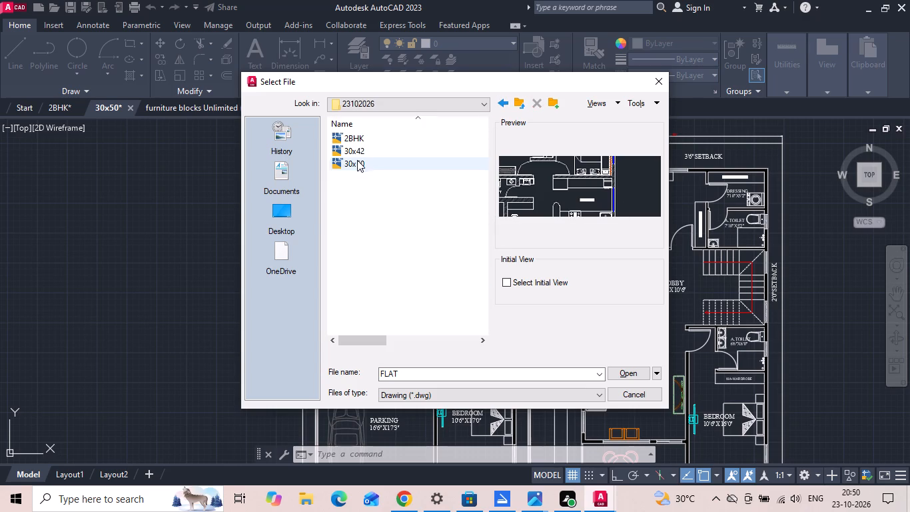
left_click(358, 151)
left_click(625, 373)
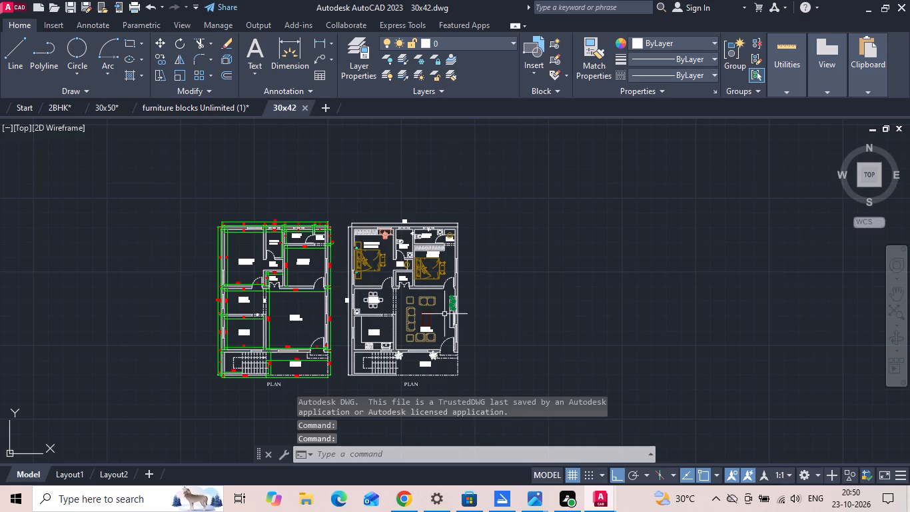
Copy the desk-with-seated-person block from the 30x42 master bedroom and paste it over the STUDY TABLE area of the 2BHK plan.
scroll(381, 283, "up", 2)
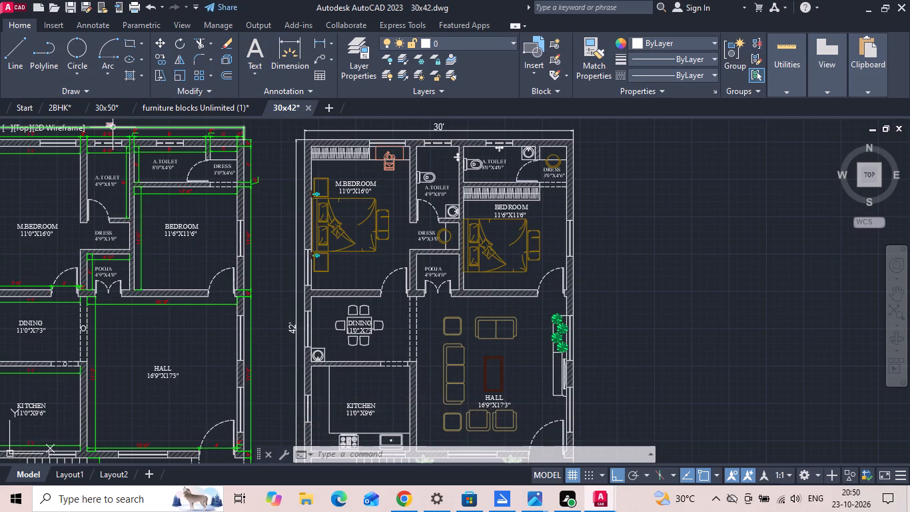
scroll(336, 150, "up", 2)
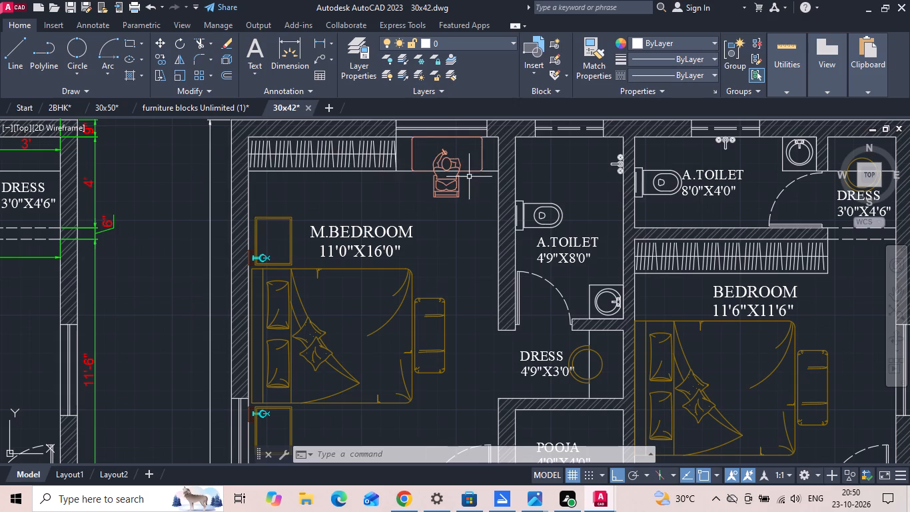
left_click(460, 185)
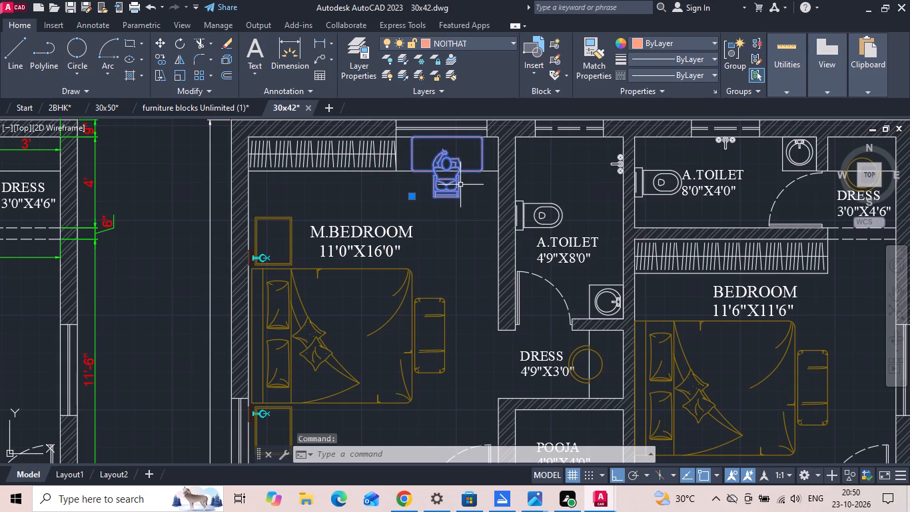
key("ctrl+c")
left_click(65, 107)
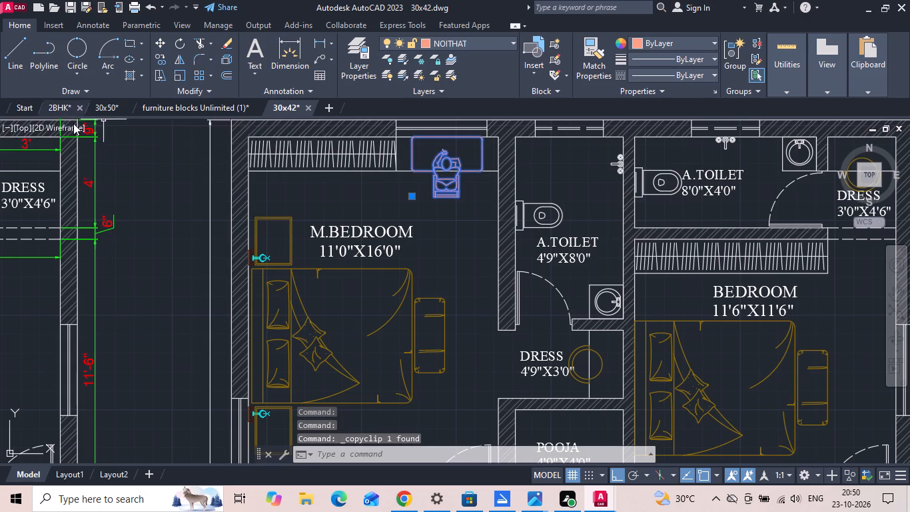
key("ctrl+v")
middle_click_drag(443, 194, 409, 353)
scroll(571, 251, "up", 2)
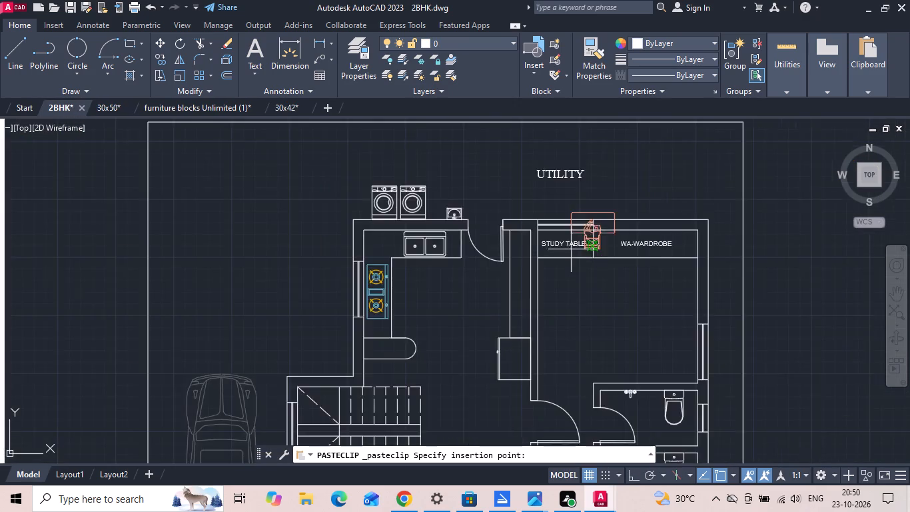
scroll(568, 253, "up", 2)
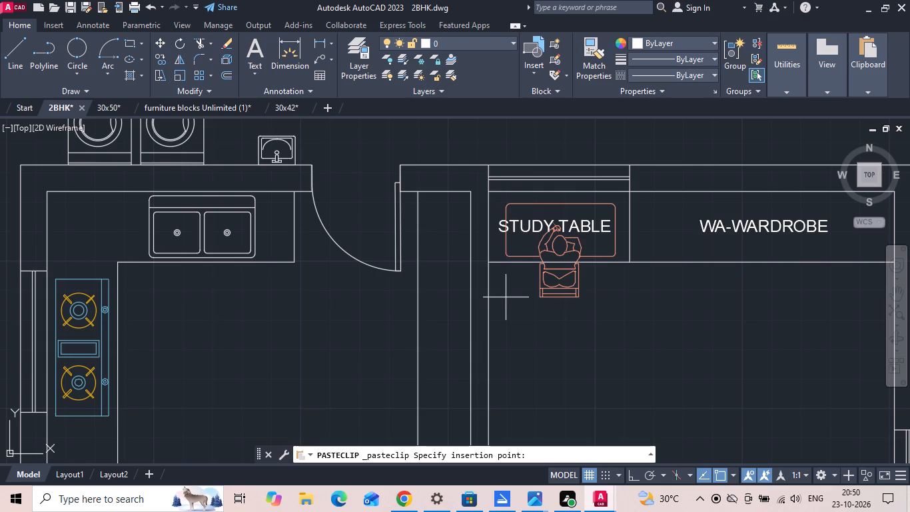
left_click(505, 297)
key("Escape")
Scale up the pasted desk block from its lower-left corner to roughly fill the study table space.
scroll(575, 209, "up", 2)
left_click(573, 198)
left_click(538, 181)
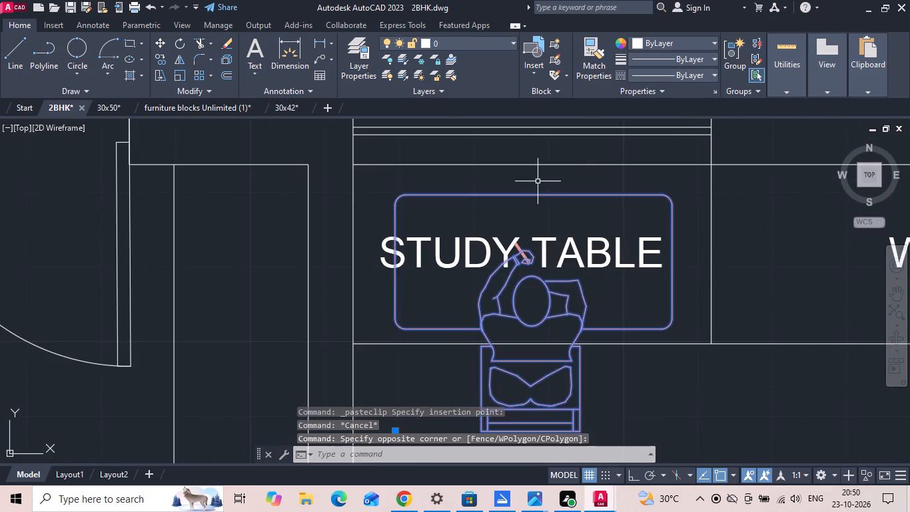
right_click(537, 181)
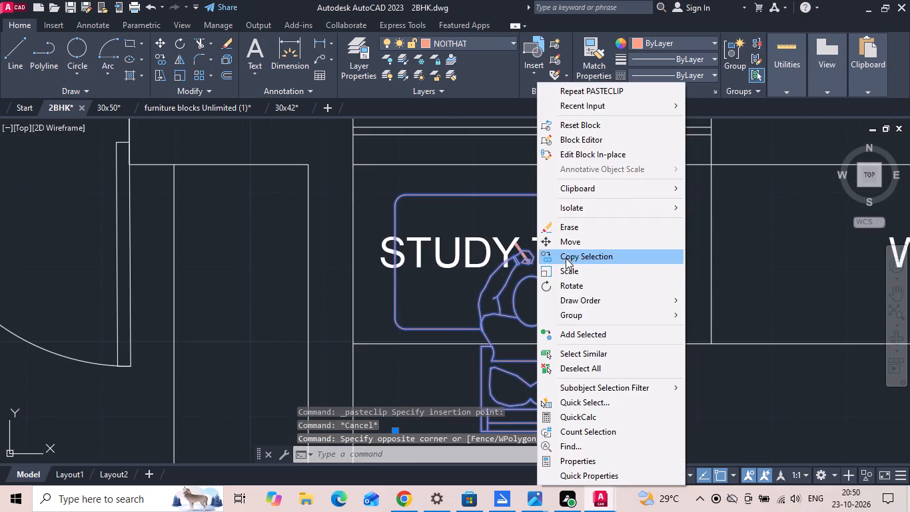
left_click(566, 271)
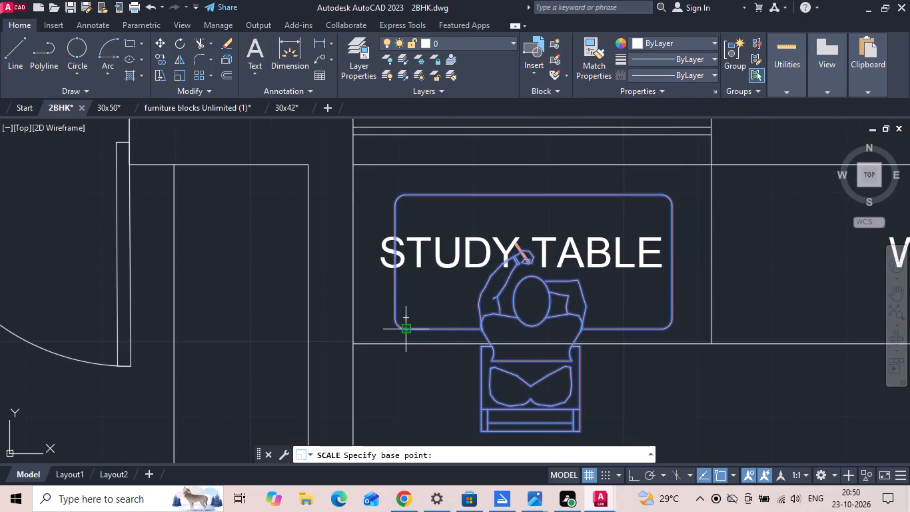
left_click(406, 331)
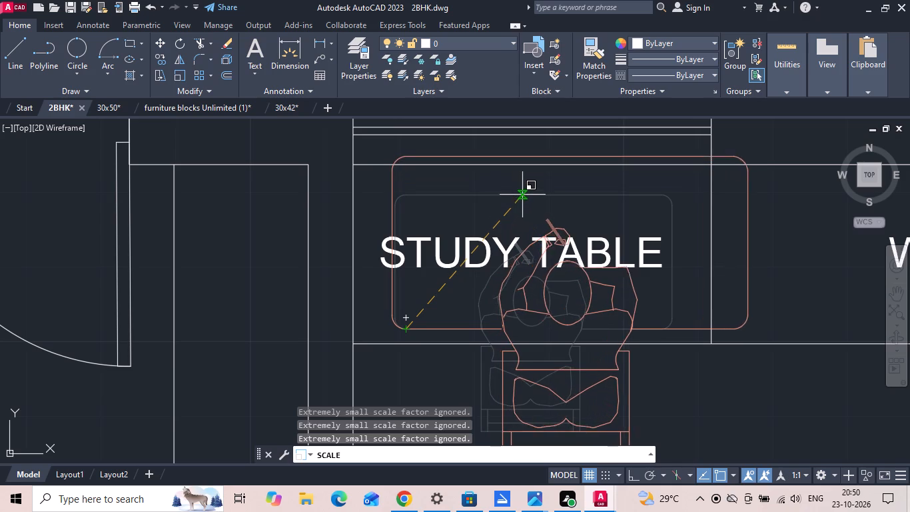
left_click(527, 191)
Move the desk block to the study table's upper-left corner, then shift it sideways to meet the wall.
left_click_drag(469, 192, 456, 191)
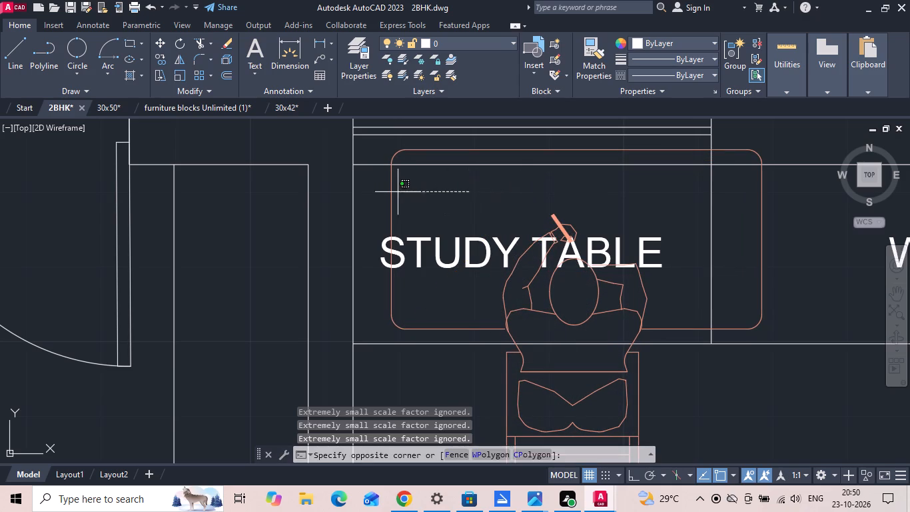
left_click(386, 197)
right_click(385, 197)
left_click(422, 246)
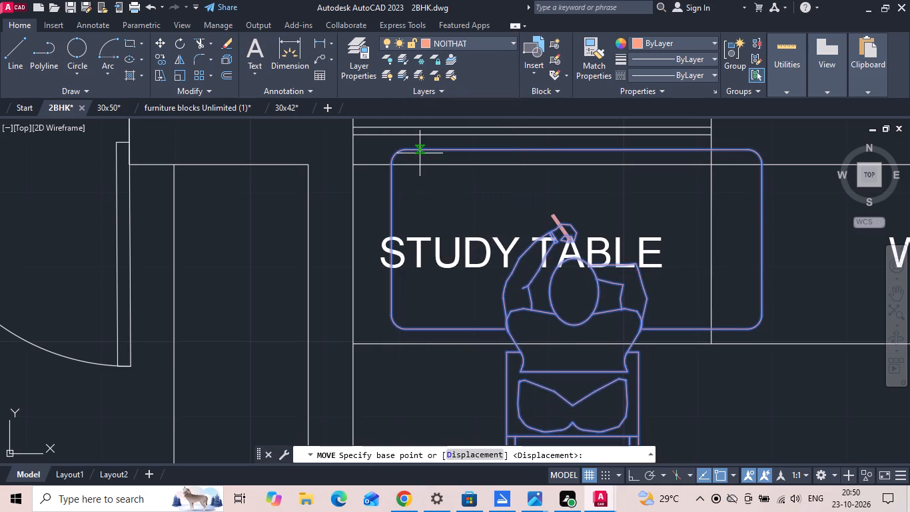
left_click(404, 150)
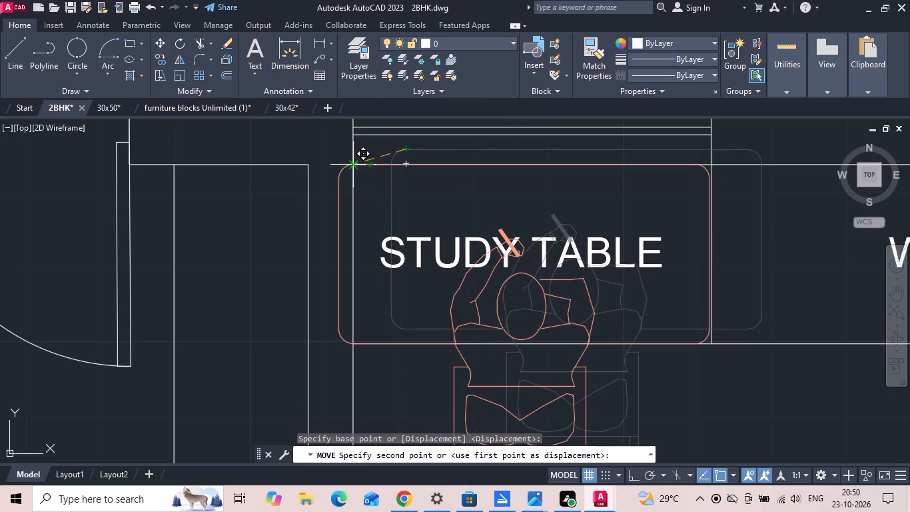
left_click(354, 161)
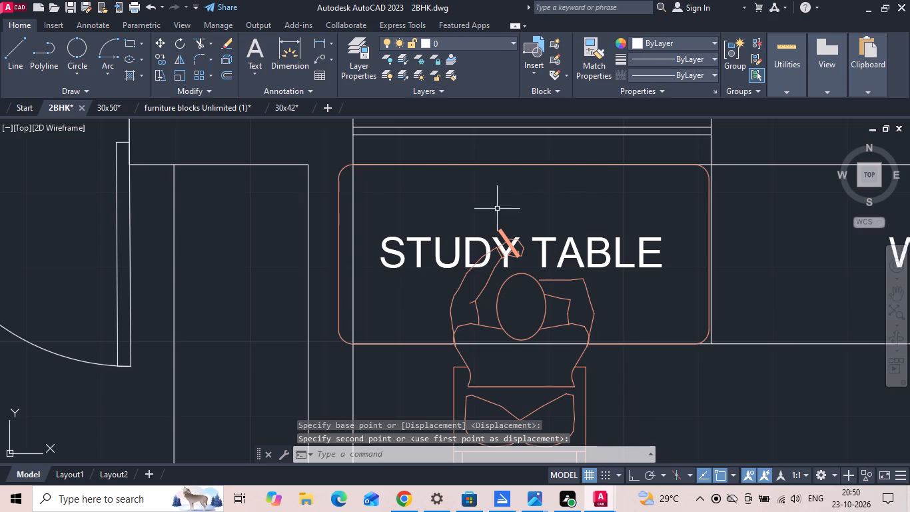
left_click(344, 247)
left_click(316, 263)
right_click(316, 263)
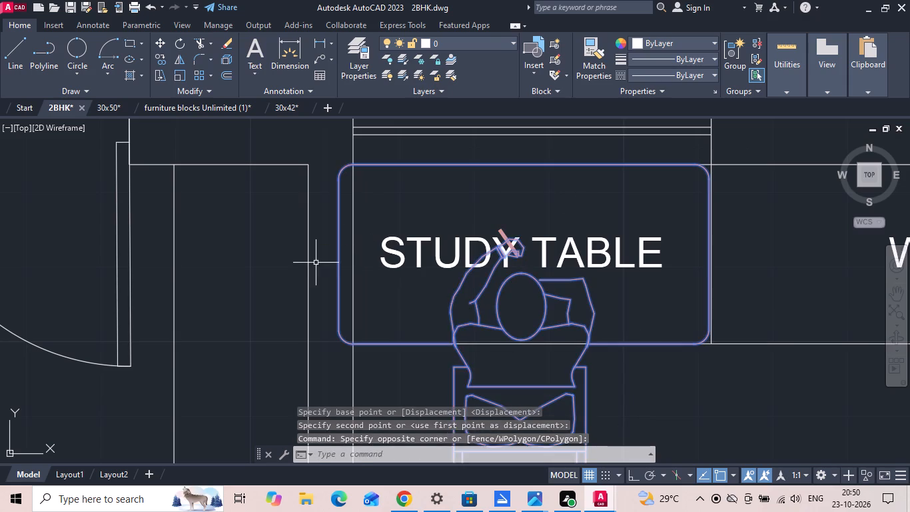
left_click(350, 239)
left_click(458, 201)
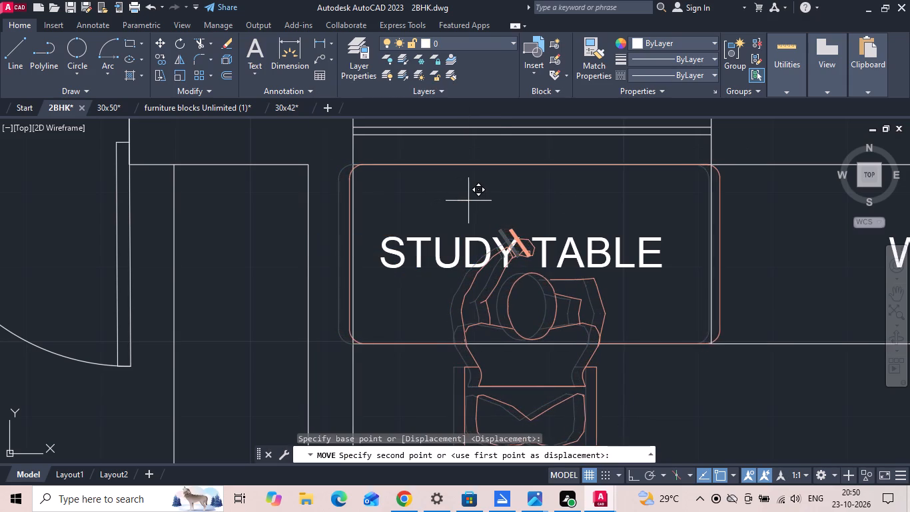
left_click(471, 199)
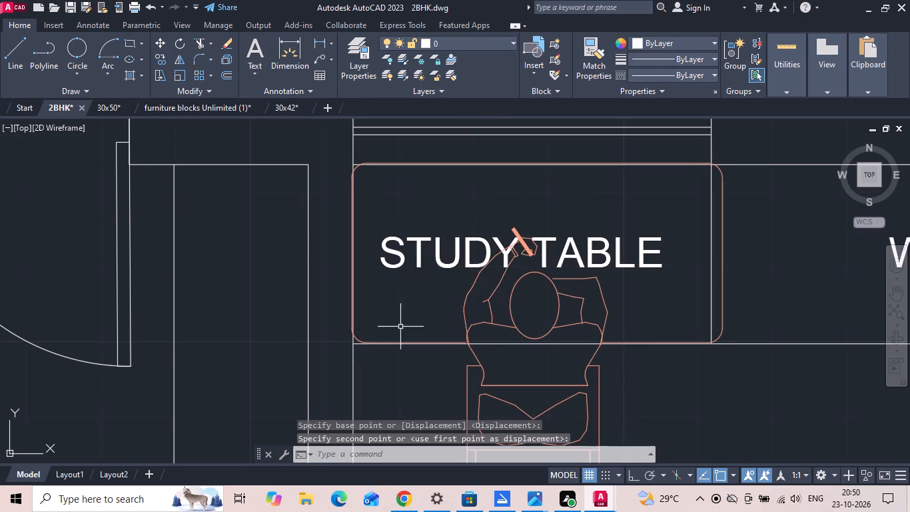
Fine-align the desk block with the study table's front edge line and the bedroom's inner wall line.
scroll(389, 340, "up", 2)
scroll(325, 346, "up", 1)
left_click(306, 348)
left_click(295, 321)
right_click(294, 313)
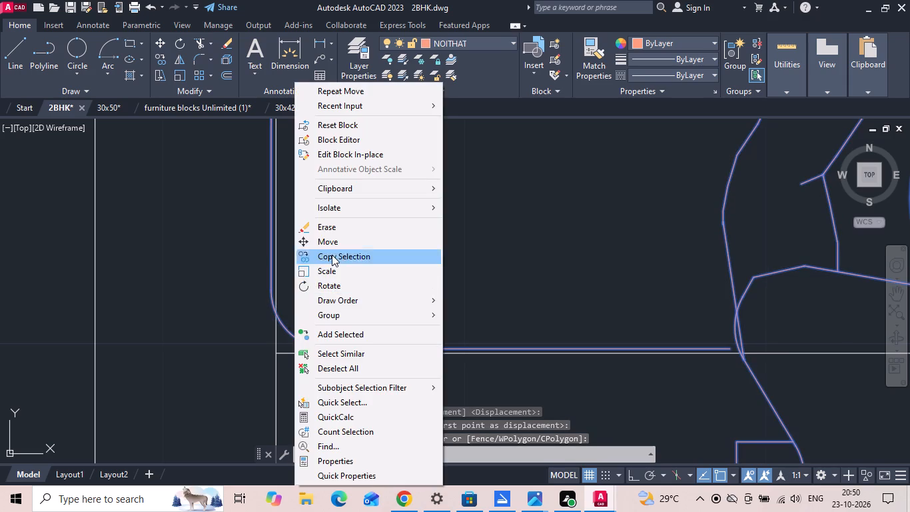
left_click(336, 238)
scroll(315, 367, "up", 2)
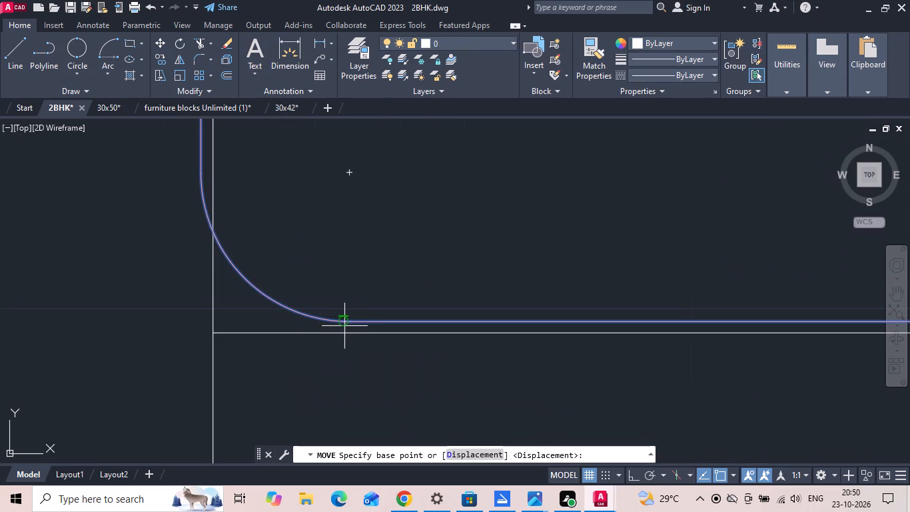
left_click(344, 321)
left_click(345, 331)
scroll(426, 345, "down", 1)
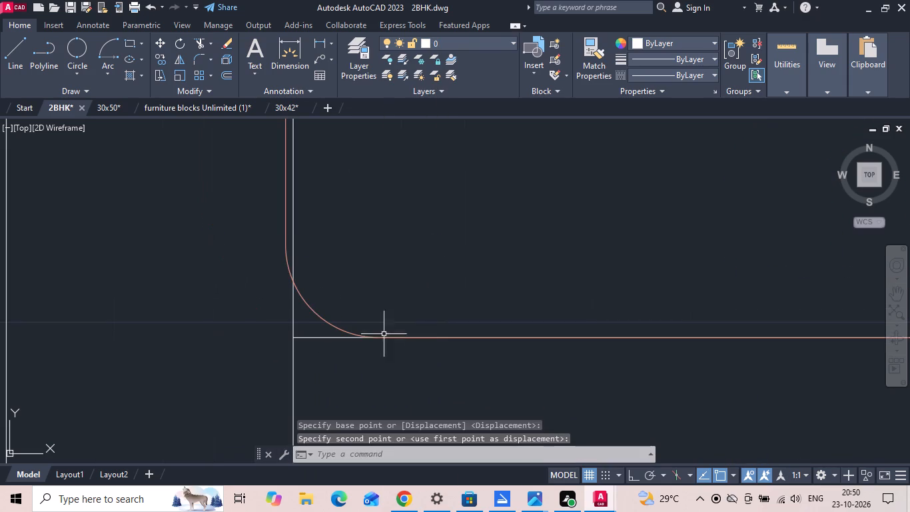
left_click(285, 236)
right_click(285, 235)
left_click(320, 241)
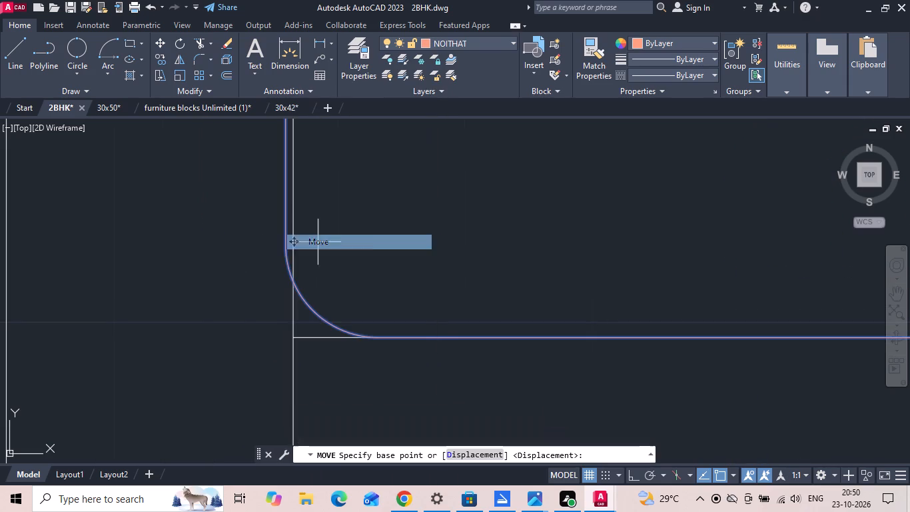
scroll(288, 253, "up", 1)
left_click(283, 242)
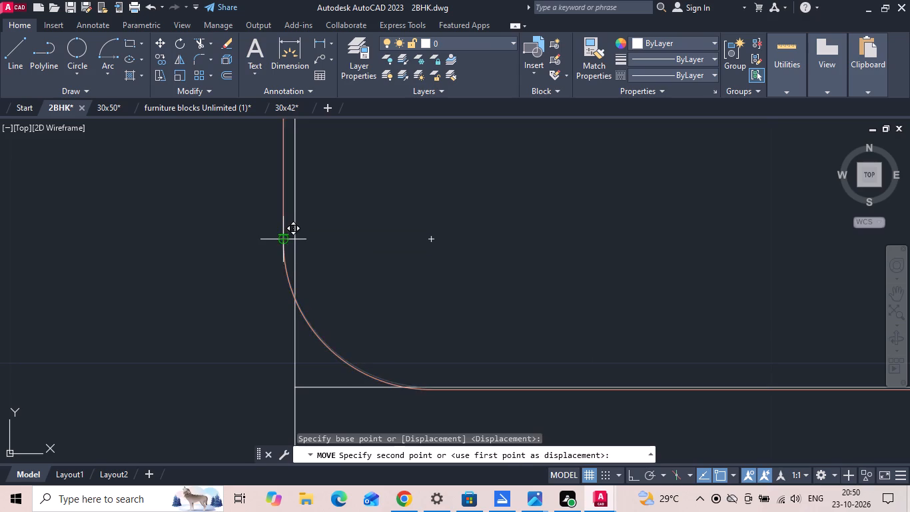
left_click(293, 241)
scroll(351, 293, "down", 7)
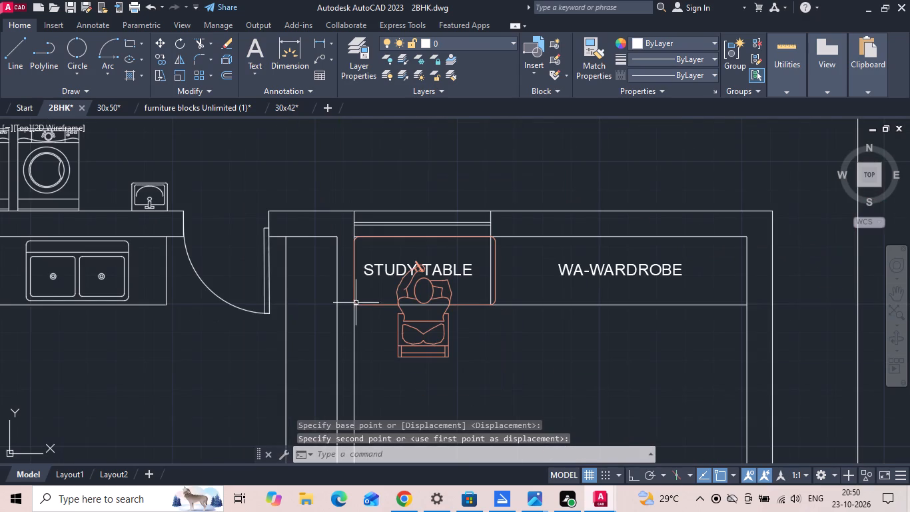
Explode the desk block in the study table area into separate objects.
scroll(356, 303, "up", 1)
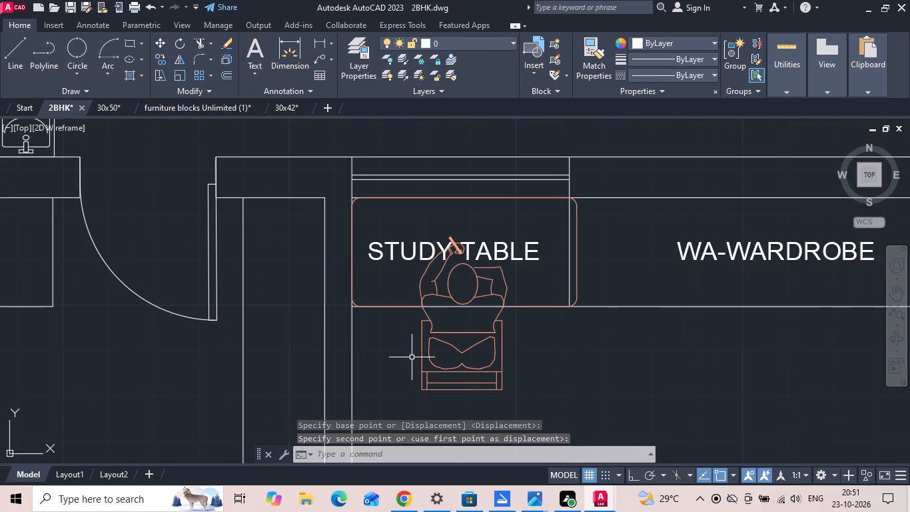
left_click(576, 243)
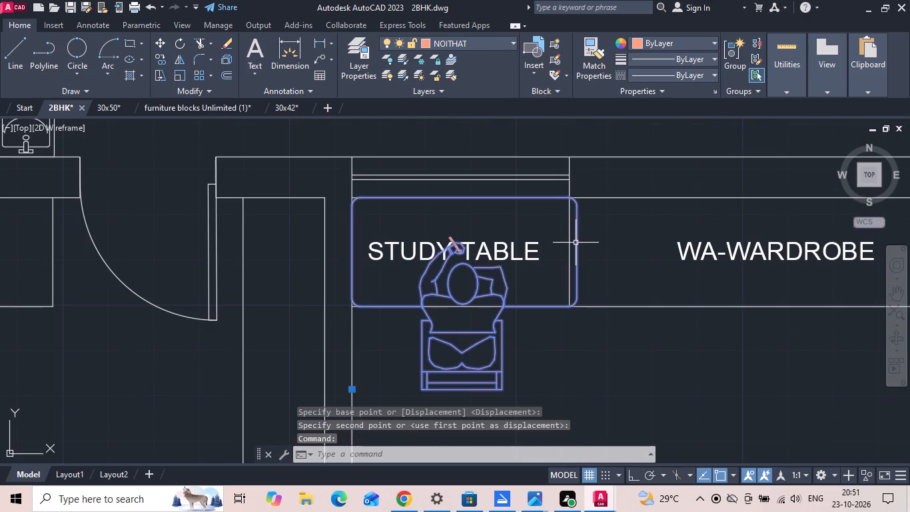
type("X")
key("space")
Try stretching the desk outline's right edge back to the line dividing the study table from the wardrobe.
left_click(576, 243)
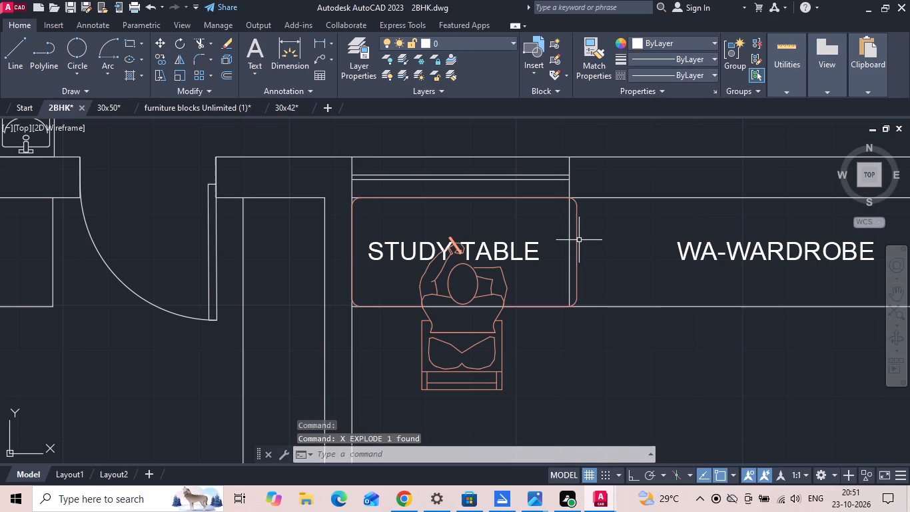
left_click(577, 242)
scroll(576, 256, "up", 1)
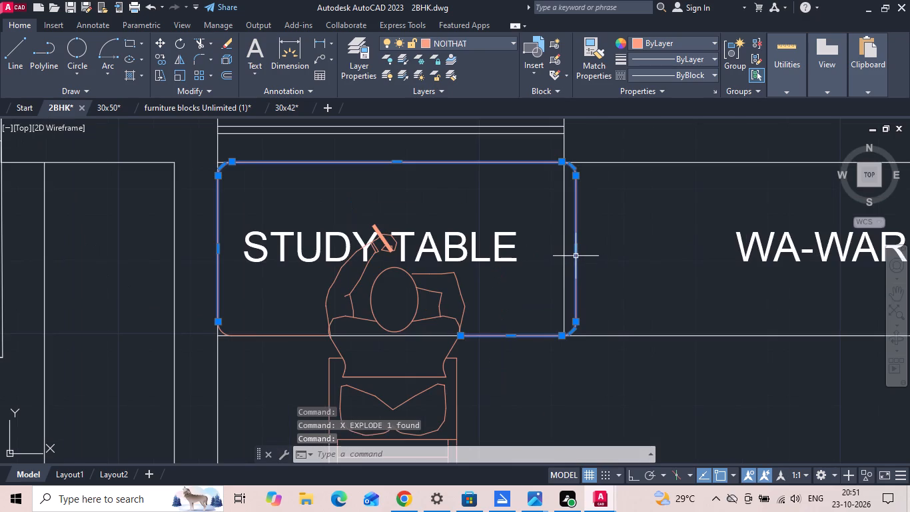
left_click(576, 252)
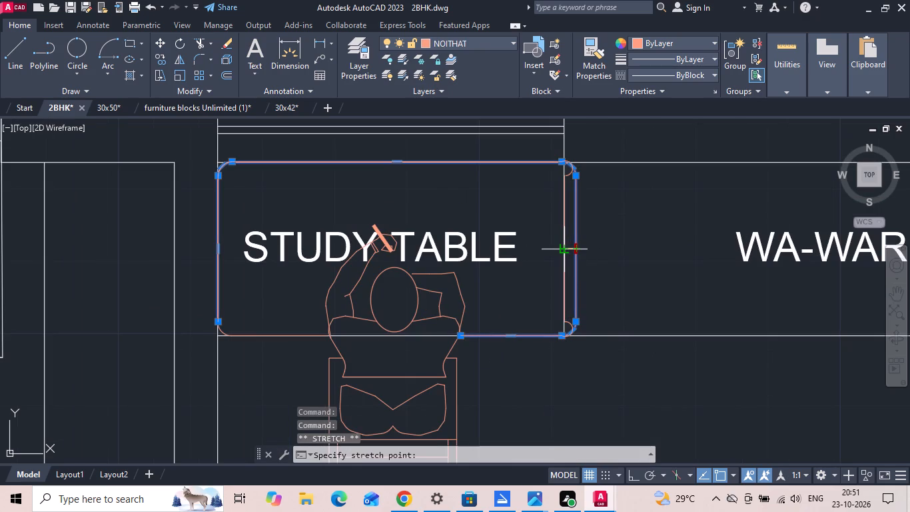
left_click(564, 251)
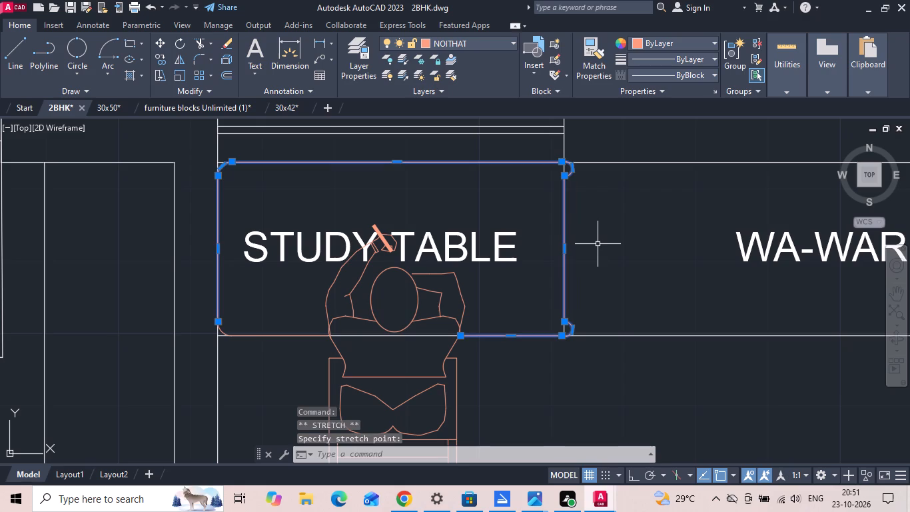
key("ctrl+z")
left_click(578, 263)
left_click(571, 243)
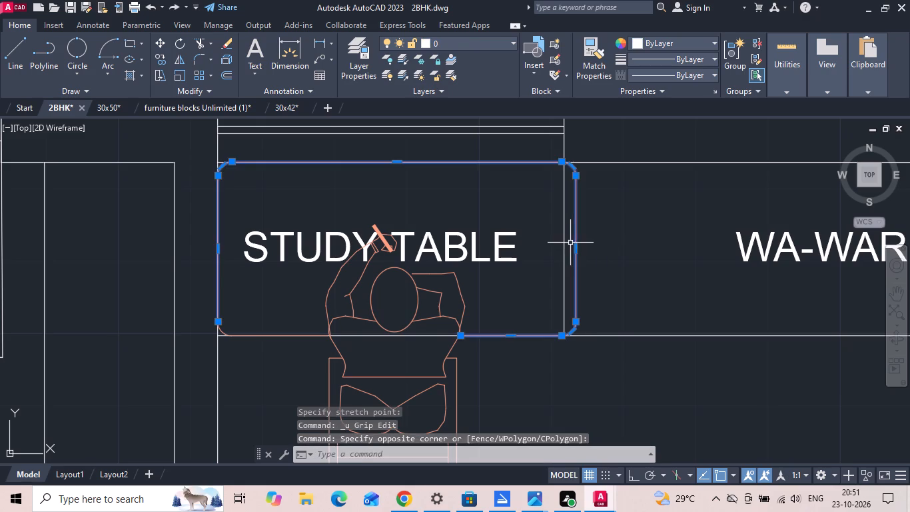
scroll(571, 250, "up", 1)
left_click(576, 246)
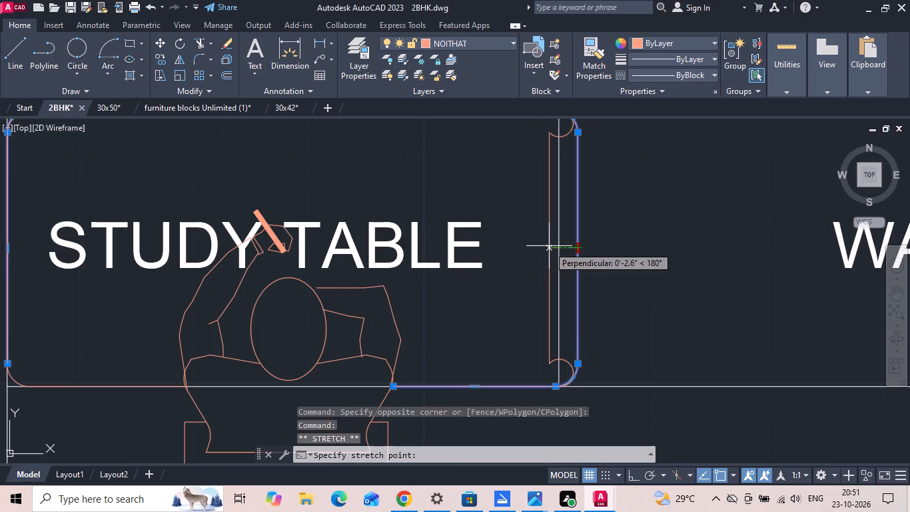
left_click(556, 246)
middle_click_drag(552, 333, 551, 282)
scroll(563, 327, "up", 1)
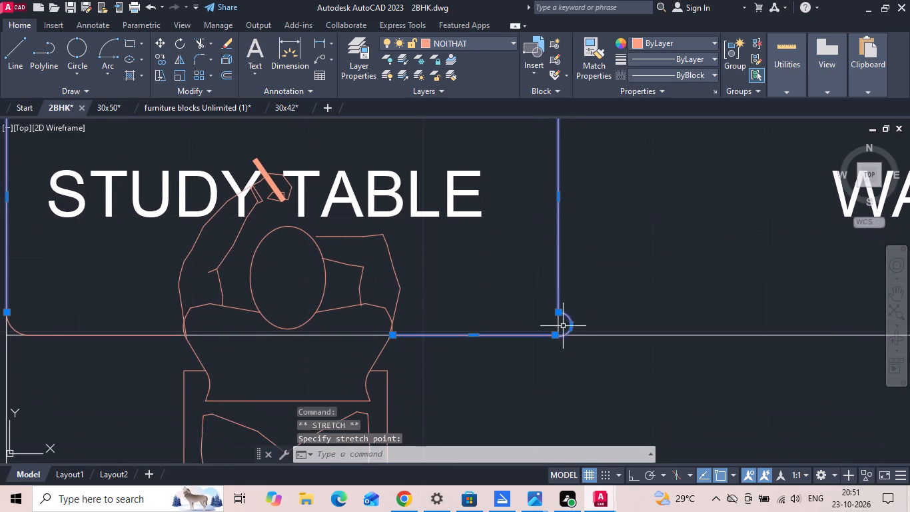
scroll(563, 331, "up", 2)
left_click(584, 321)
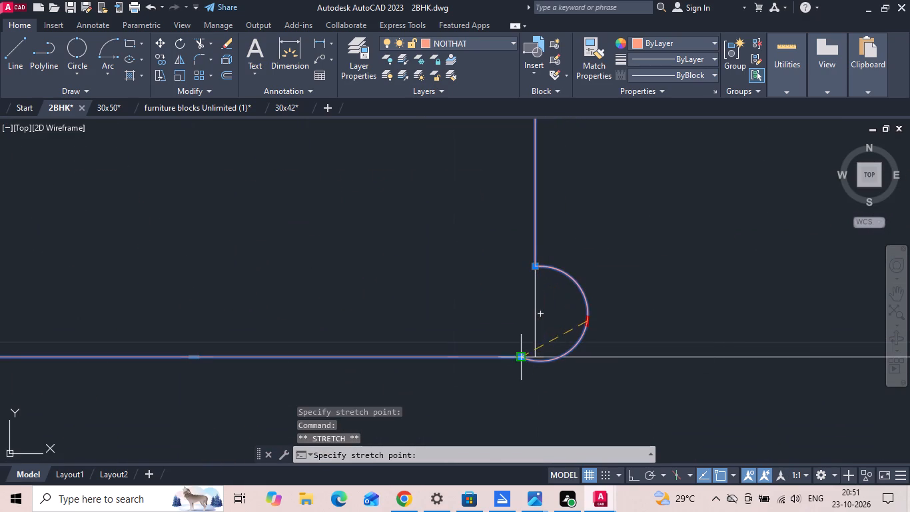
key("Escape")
Erase both pieces of the rounded desk outline, keeping the seated person and chair, and save the drawing.
key("Delete")
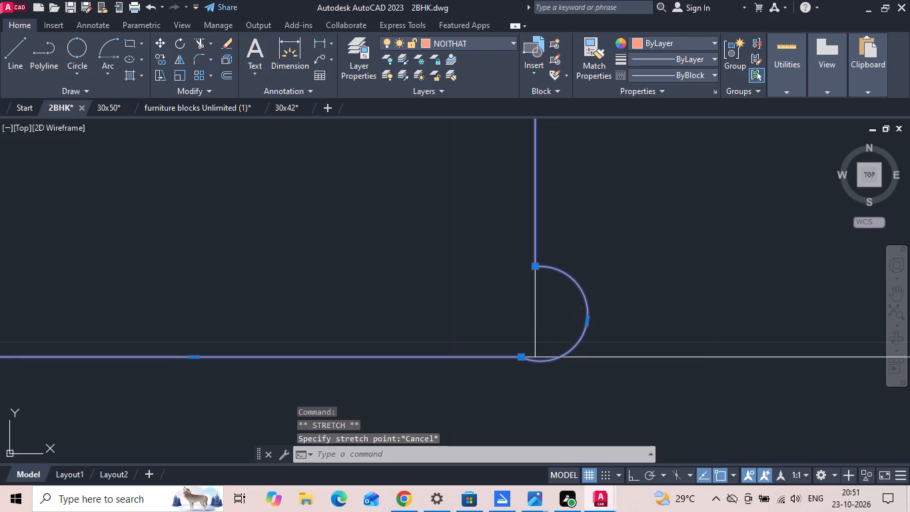
scroll(546, 352, "down", 5)
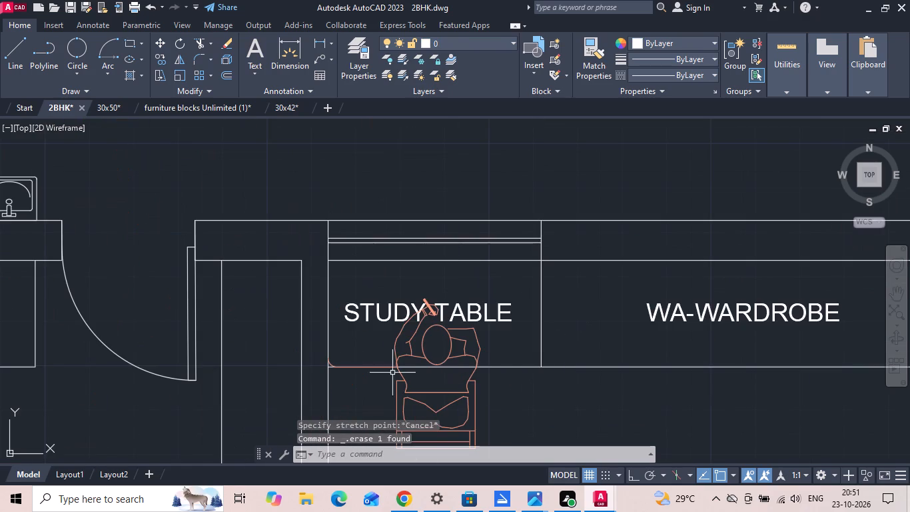
left_click(372, 367)
key("Delete")
middle_click_drag(354, 350, 388, 248)
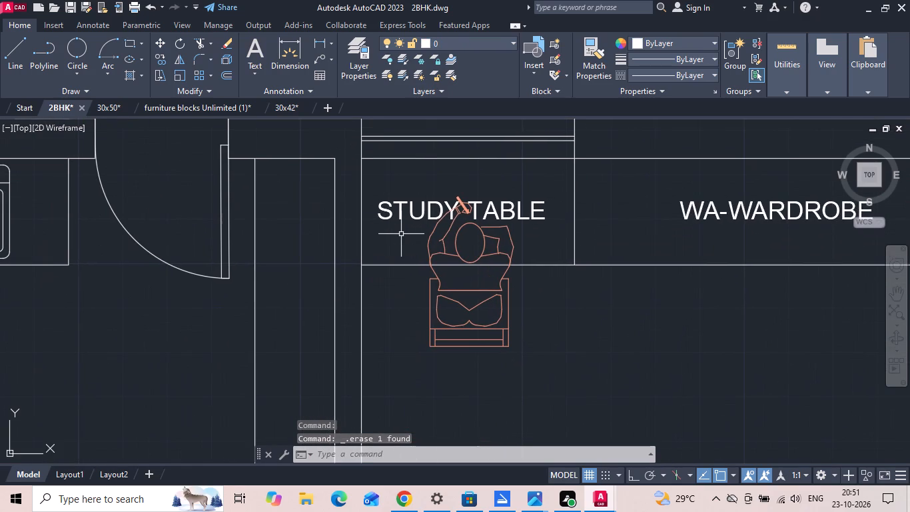
key("ctrl+s")
scroll(401, 238, "down", 3)
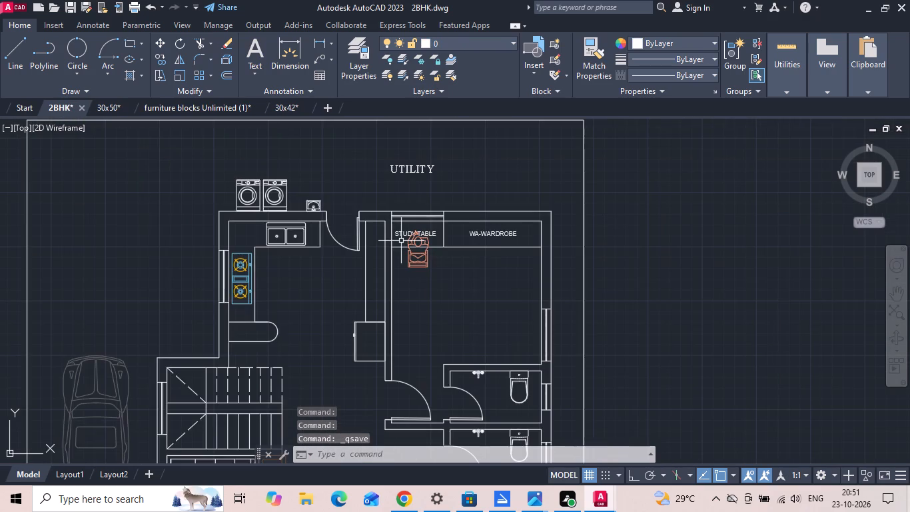
scroll(402, 241, "down", 2)
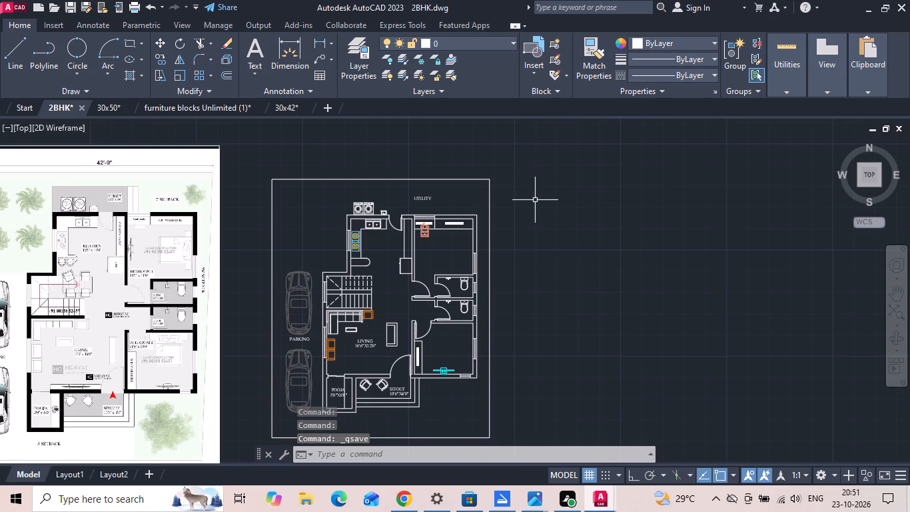
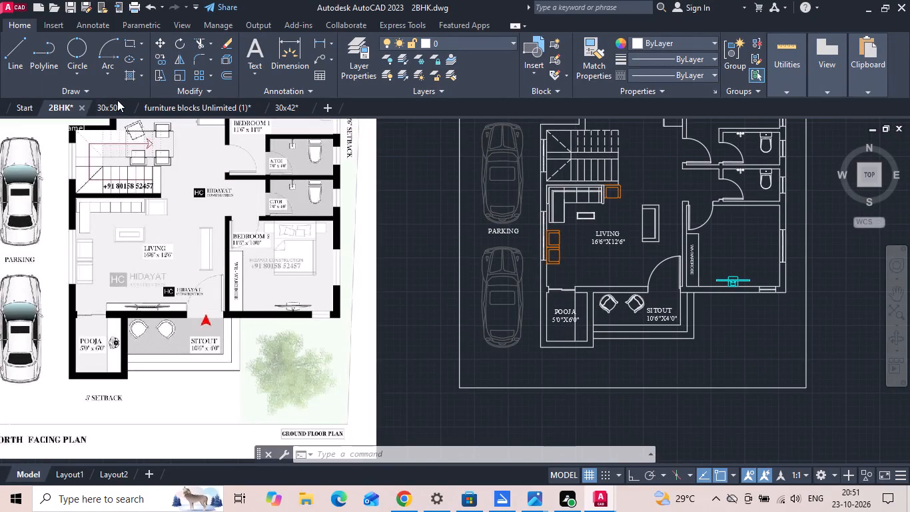
In the 30x42 drawing, copy the hall's wall-mounted TV with its rounded-corner unit to the clipboard.
left_click(282, 105)
scroll(497, 249, "down", 3)
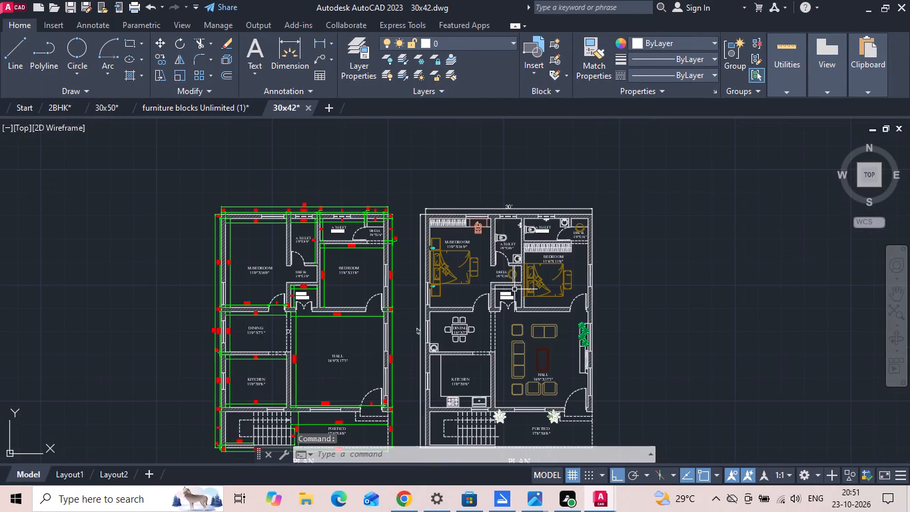
scroll(580, 367, "up", 5)
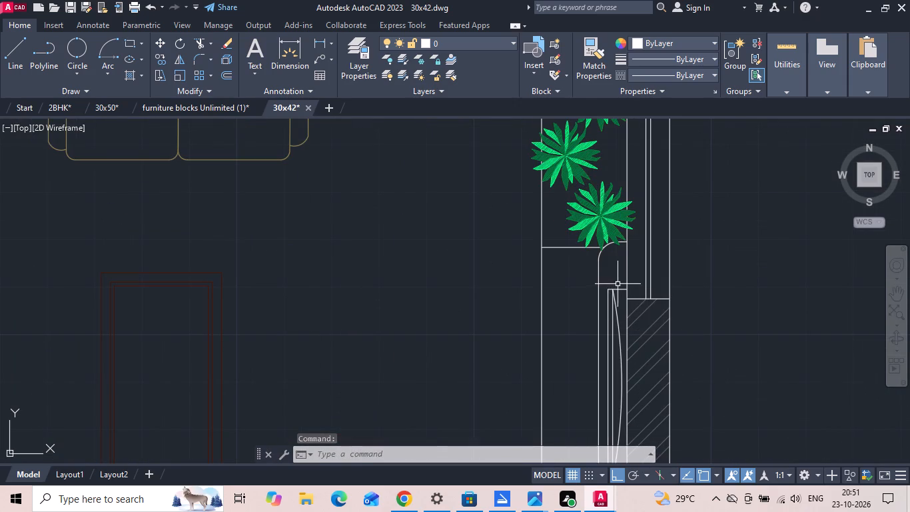
left_click(617, 284)
left_click(596, 317)
scroll(608, 259, "up", 2)
left_click(588, 247)
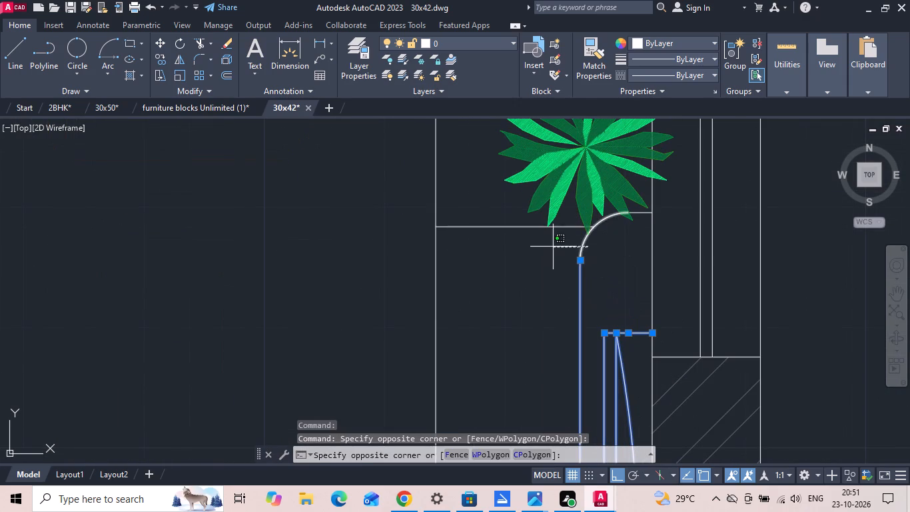
left_click(551, 246)
left_click(640, 213)
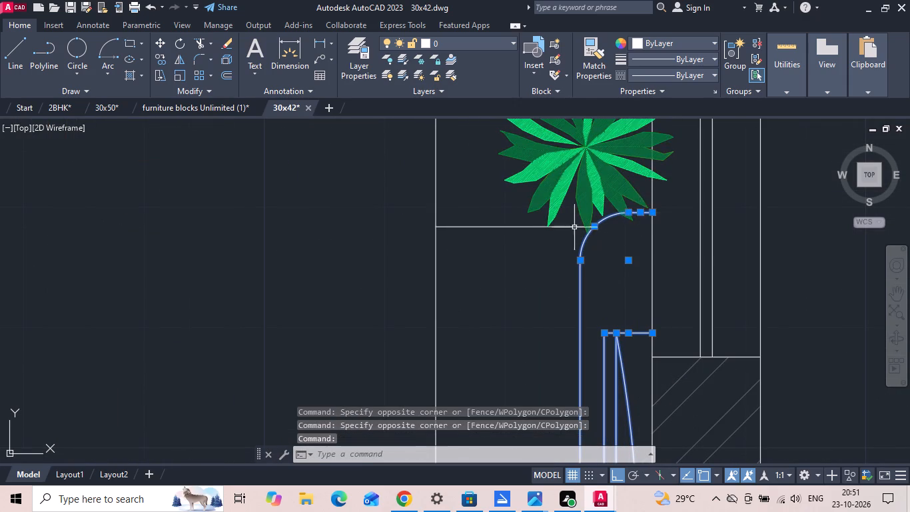
scroll(474, 222, "down", 2)
scroll(510, 372, "down", 1)
middle_click_drag(510, 374, 490, 201)
scroll(491, 249, "up", 2)
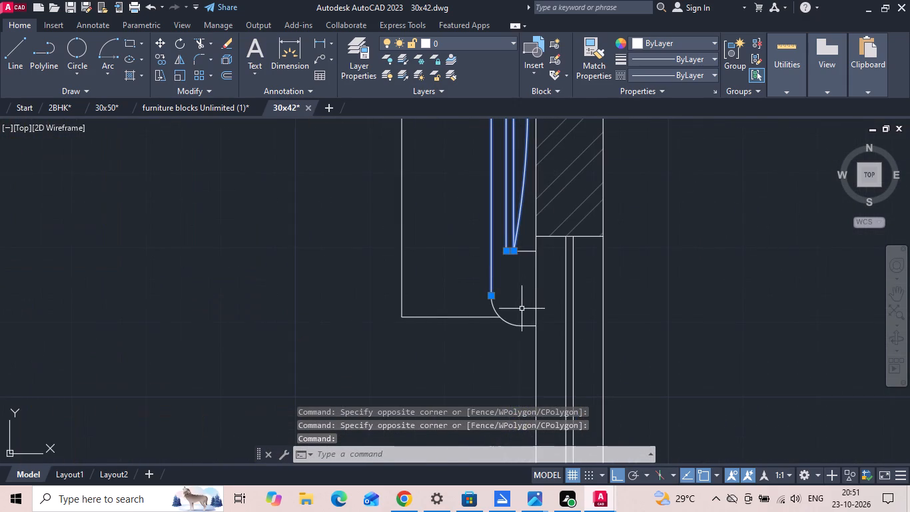
scroll(514, 340, "up", 2)
left_click(535, 323)
left_click(519, 269)
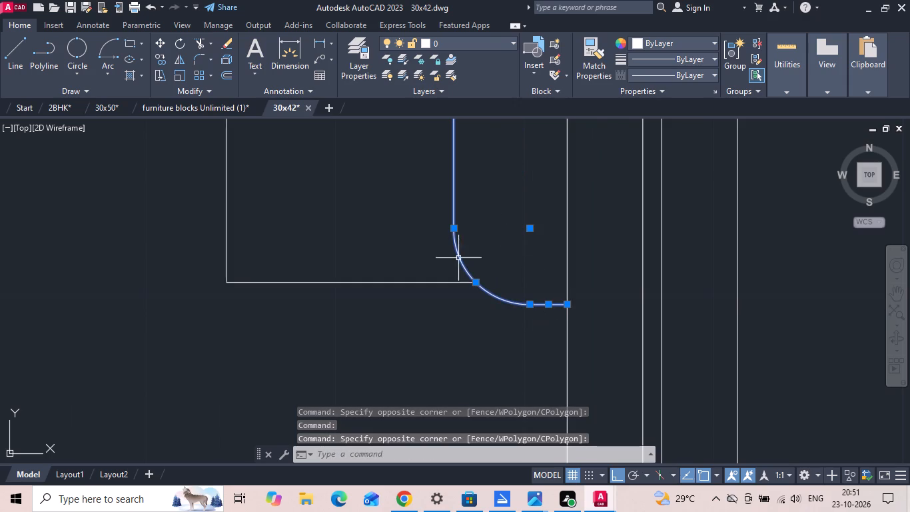
scroll(450, 291, "down", 2)
scroll(479, 225, "up", 2)
left_click_drag(488, 229, 480, 256)
left_click(434, 289)
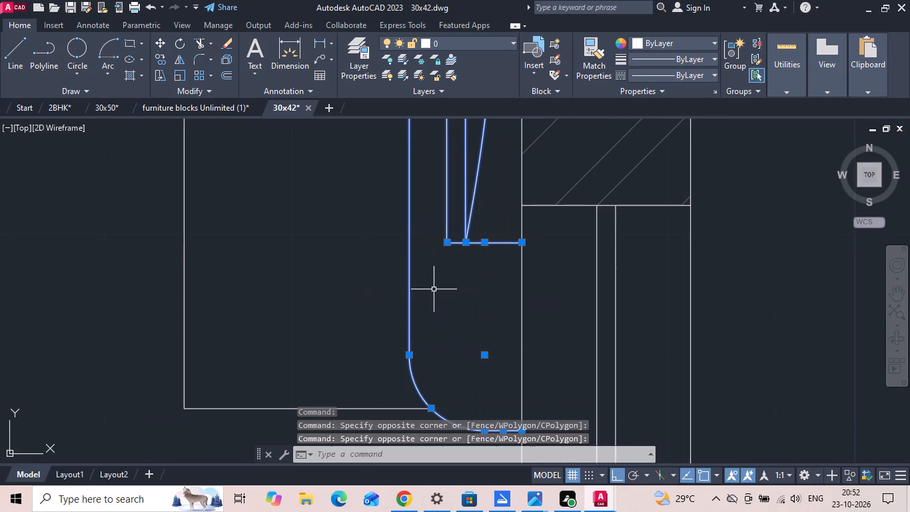
key("ctrl+c")
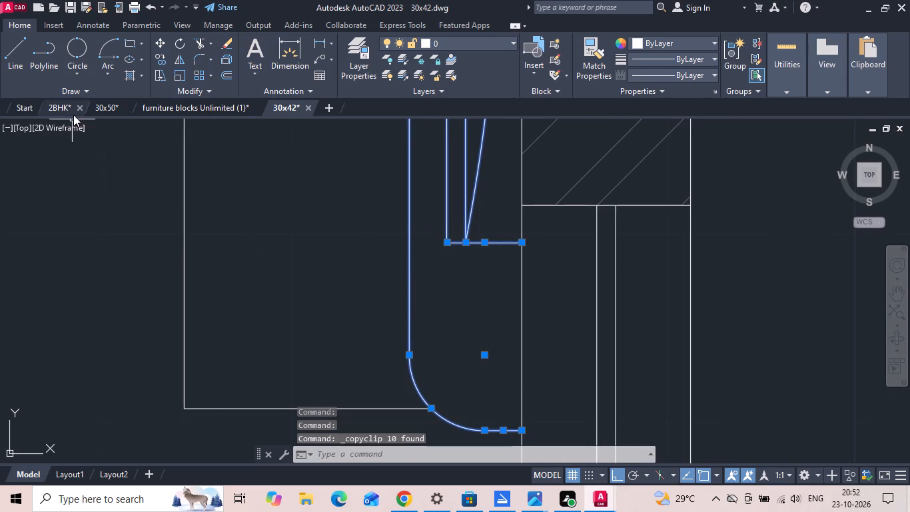
Paste the copied TV unit into the 2BHK drawing's living room, between the orange chairs and the LIVING label.
left_click(61, 108)
key("ctrl+v")
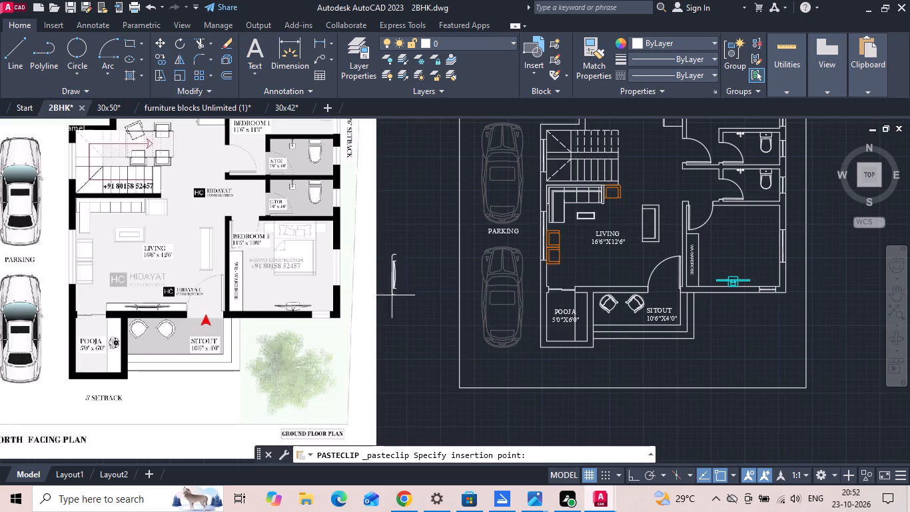
scroll(614, 289, "up", 2)
middle_click_drag(558, 275, 550, 359)
scroll(526, 351, "up", 1)
left_click(506, 347)
key("Escape")
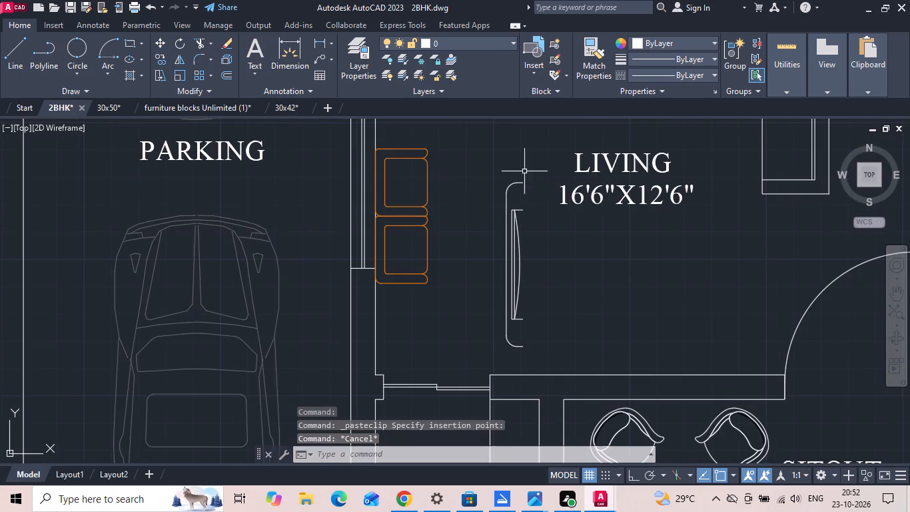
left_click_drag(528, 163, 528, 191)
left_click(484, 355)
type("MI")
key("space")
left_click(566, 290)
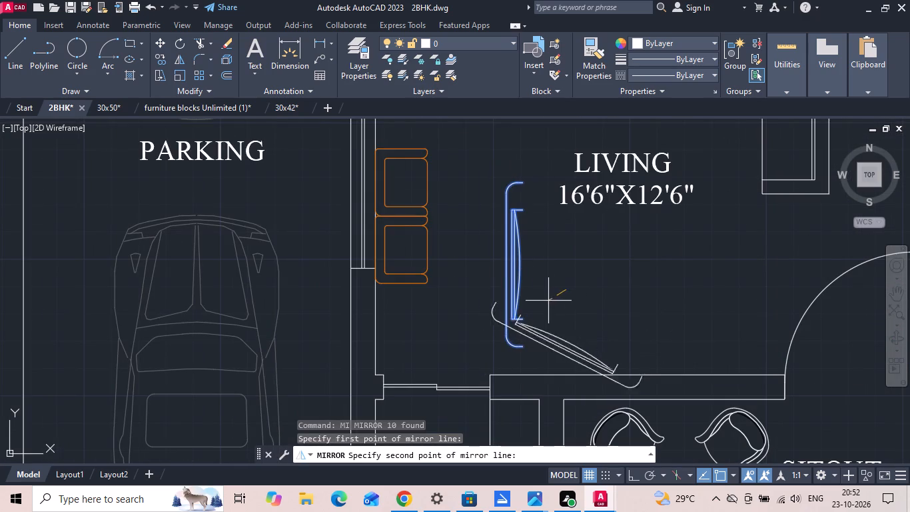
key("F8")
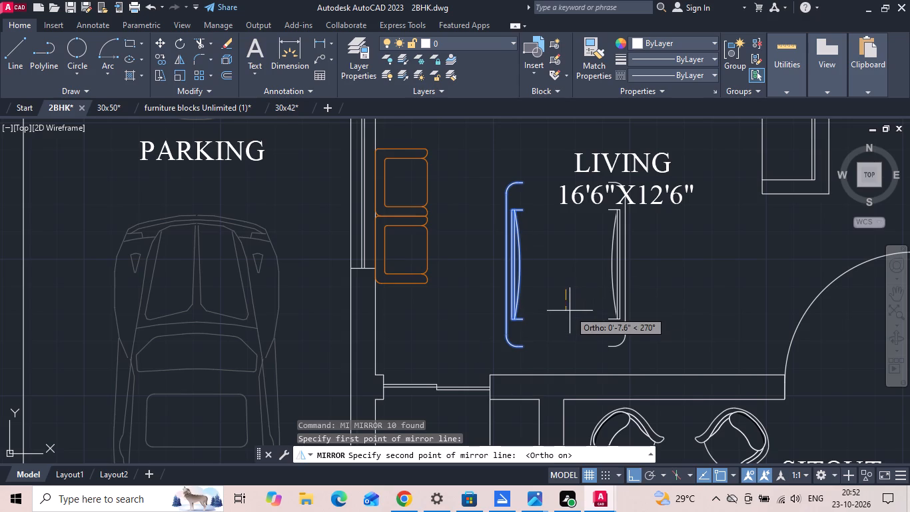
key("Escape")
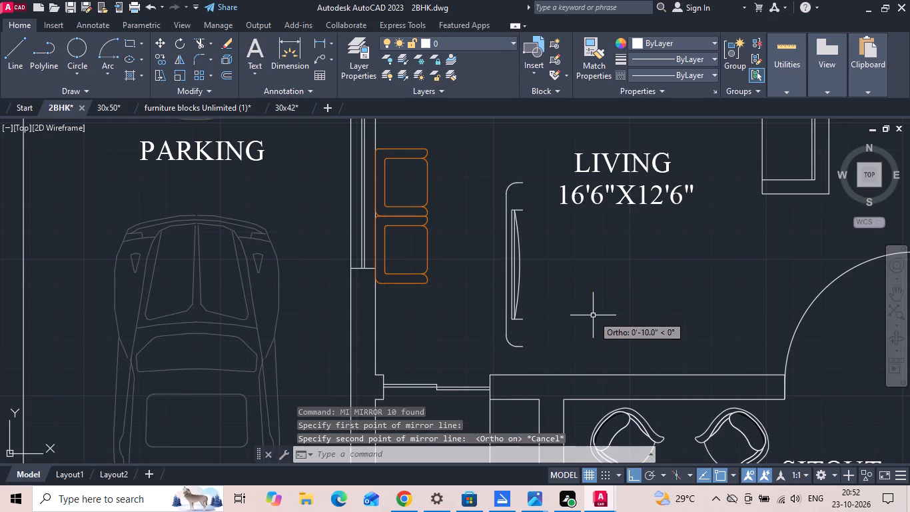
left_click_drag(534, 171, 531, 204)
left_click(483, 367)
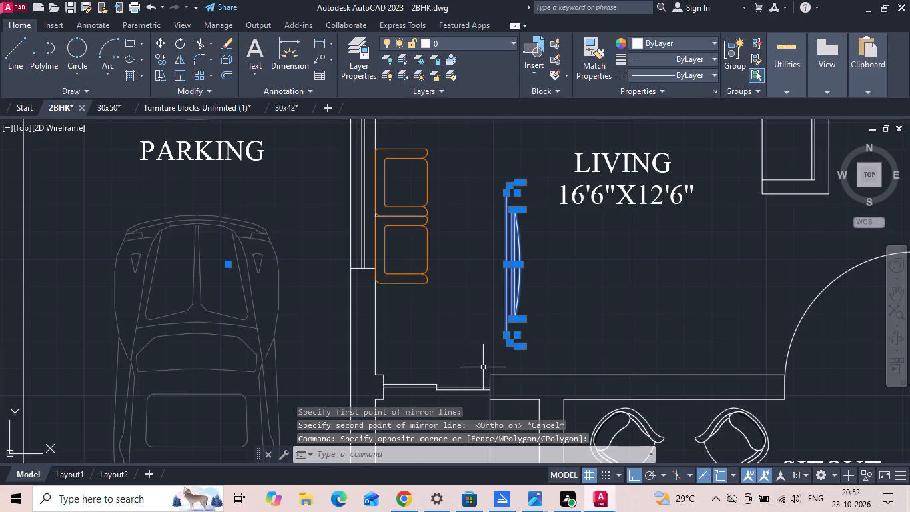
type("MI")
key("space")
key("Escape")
Rotate the pasted TV unit 270° so it lies horizontally with its open side facing the sitout wall.
left_click_drag(495, 171, 500, 218)
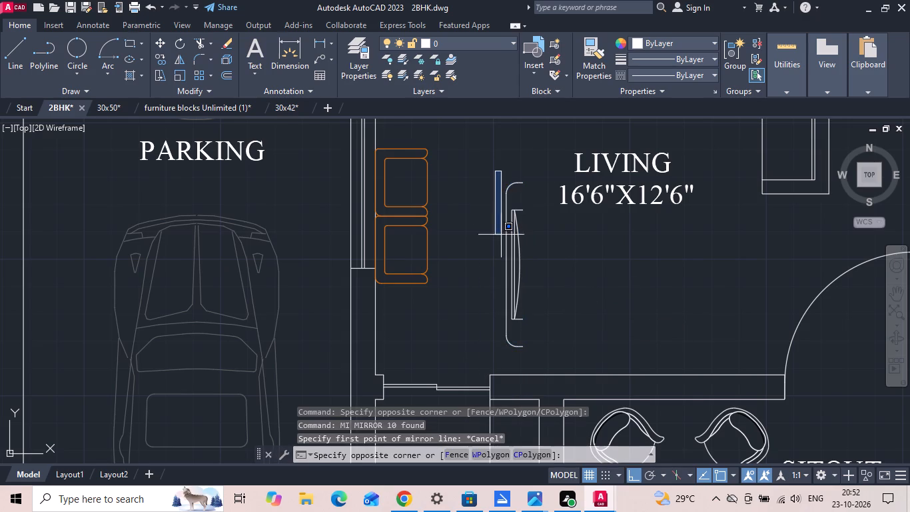
left_click(545, 364)
type("RO")
key("space")
left_click(552, 287)
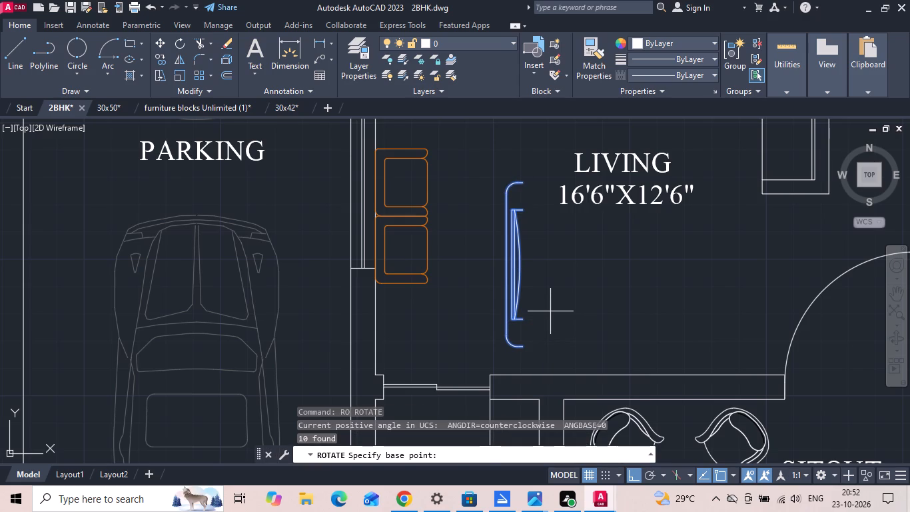
left_click(550, 311)
Move the TV unit by its lower corner onto the living-room side of the wall shared with the sitout.
left_click_drag(483, 230, 496, 241)
left_click(667, 285)
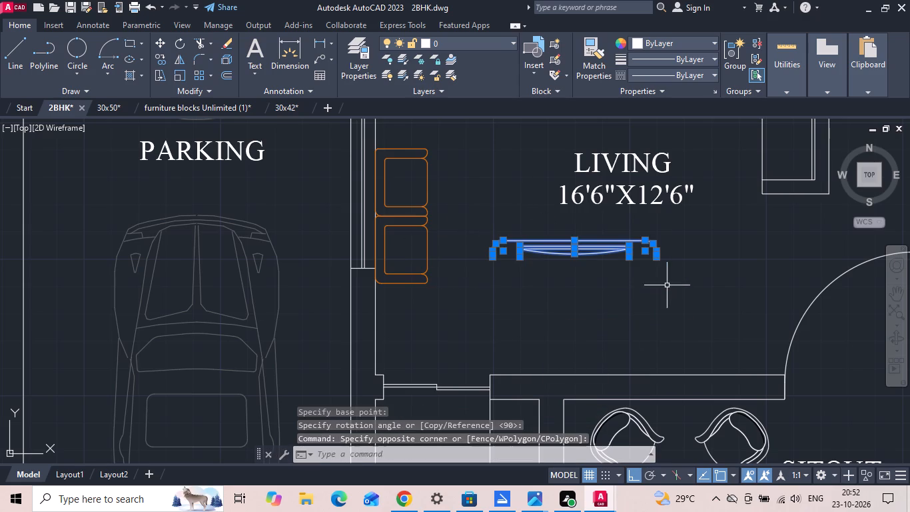
right_click(667, 285)
left_click(699, 263)
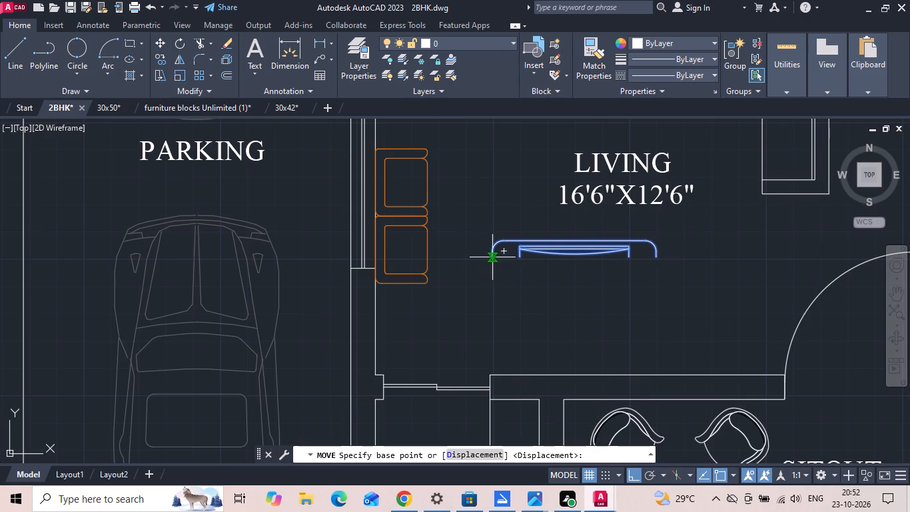
left_click(490, 259)
left_click(492, 377)
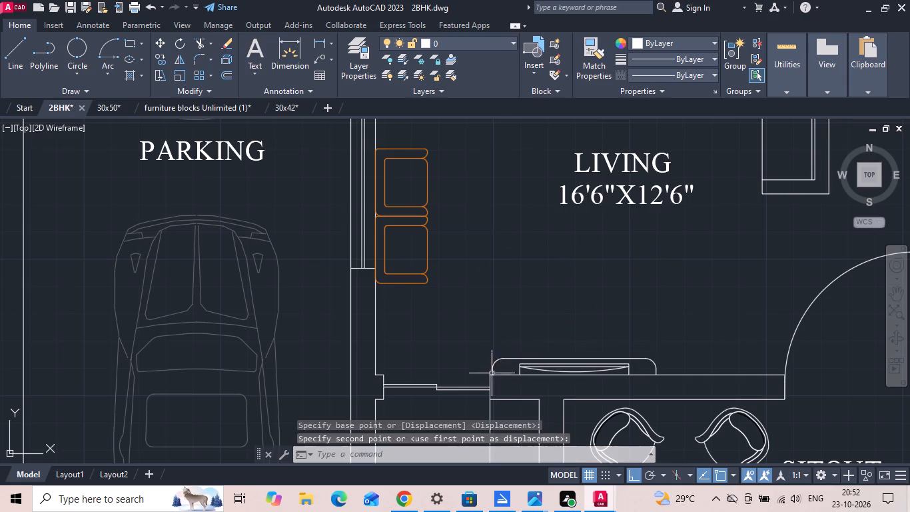
middle_click_drag(502, 347, 485, 279)
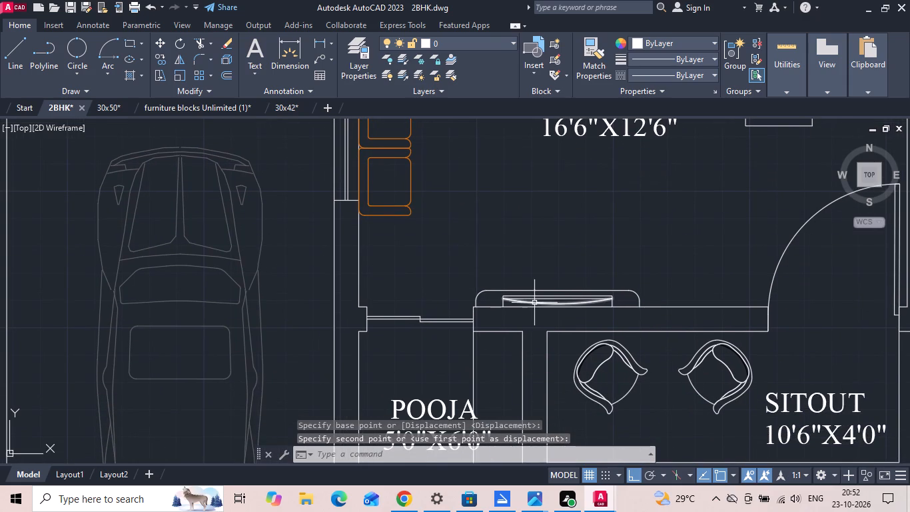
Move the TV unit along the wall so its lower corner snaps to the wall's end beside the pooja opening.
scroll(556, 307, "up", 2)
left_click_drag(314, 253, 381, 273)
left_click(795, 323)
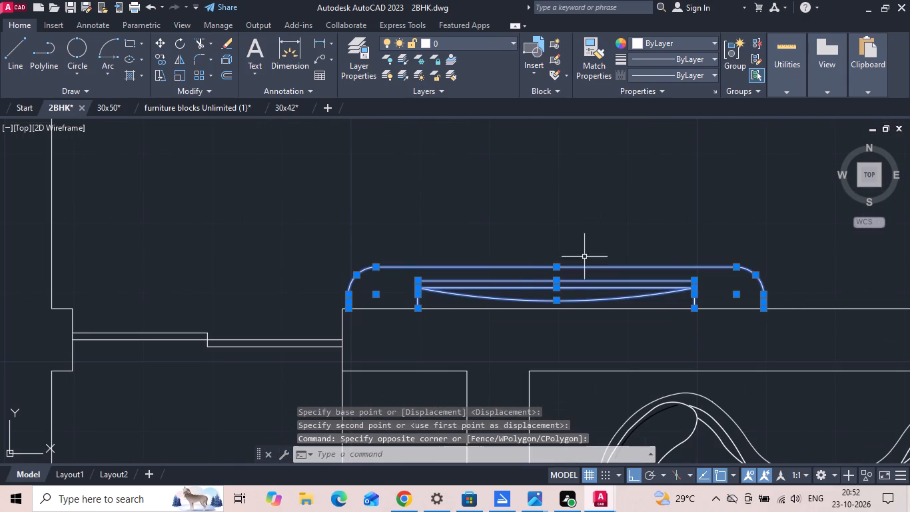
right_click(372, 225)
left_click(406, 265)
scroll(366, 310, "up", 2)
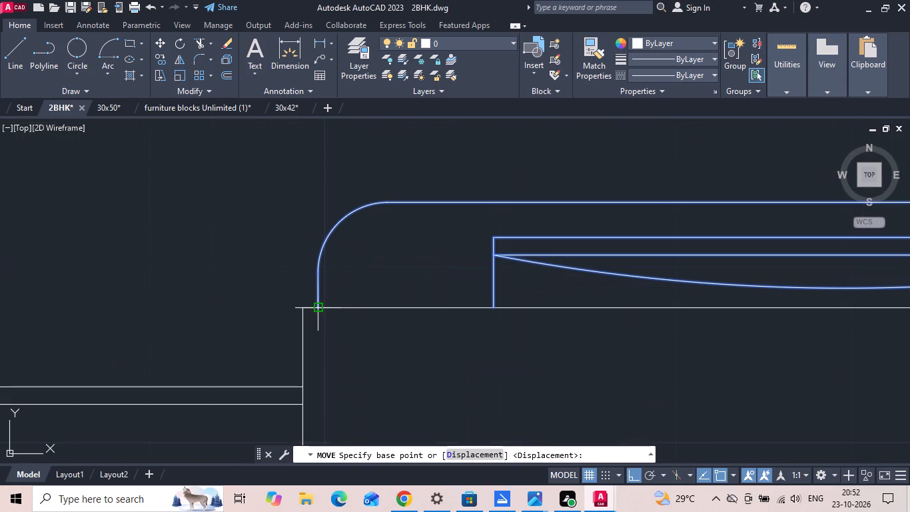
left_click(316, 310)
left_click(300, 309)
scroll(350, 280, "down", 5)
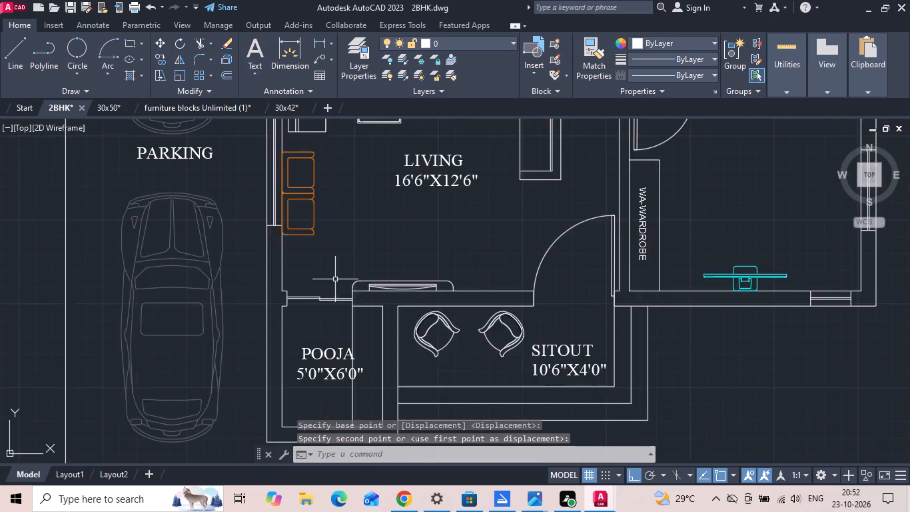
Move the TV unit from its base midpoint to the midpoint of the wall between the living room and sitout.
scroll(334, 277, "up", 1)
left_click_drag(334, 267, 359, 274)
left_click(552, 306)
right_click(436, 235)
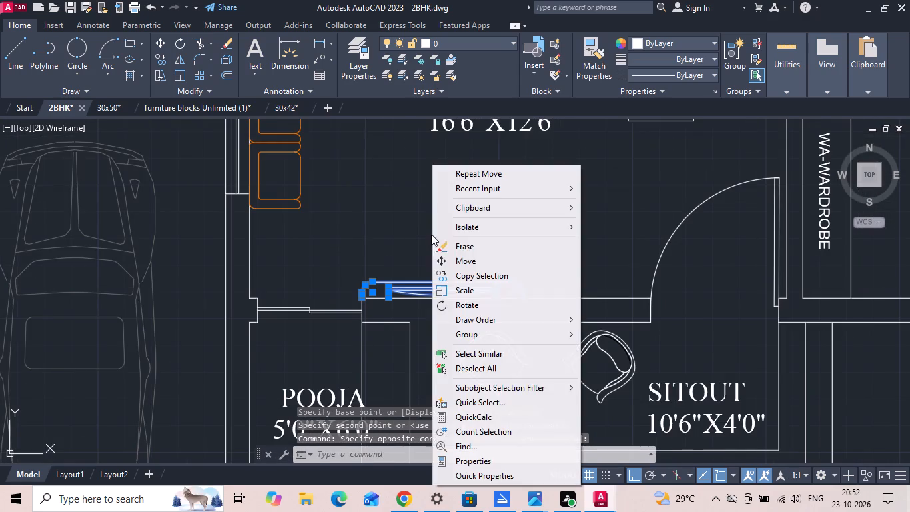
left_click(446, 255)
scroll(438, 318, "up", 2)
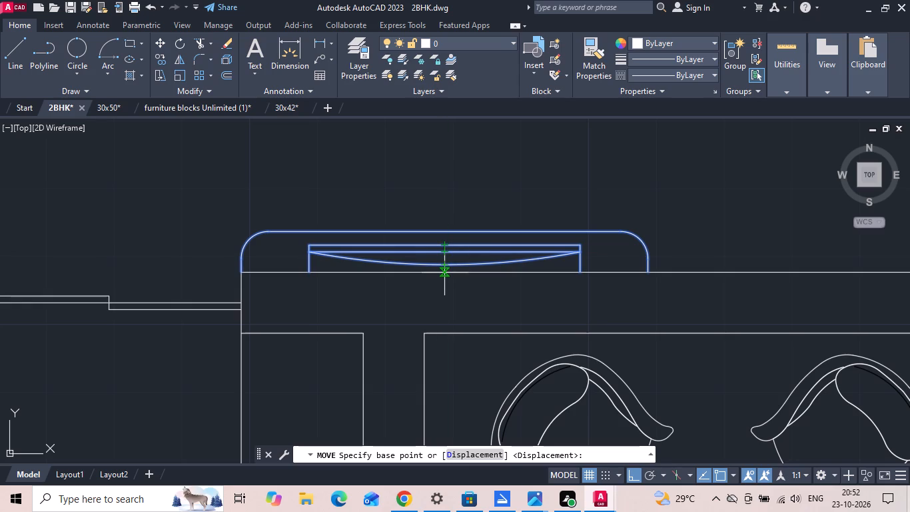
left_click(444, 273)
scroll(446, 273, "down", 1)
left_click(546, 274)
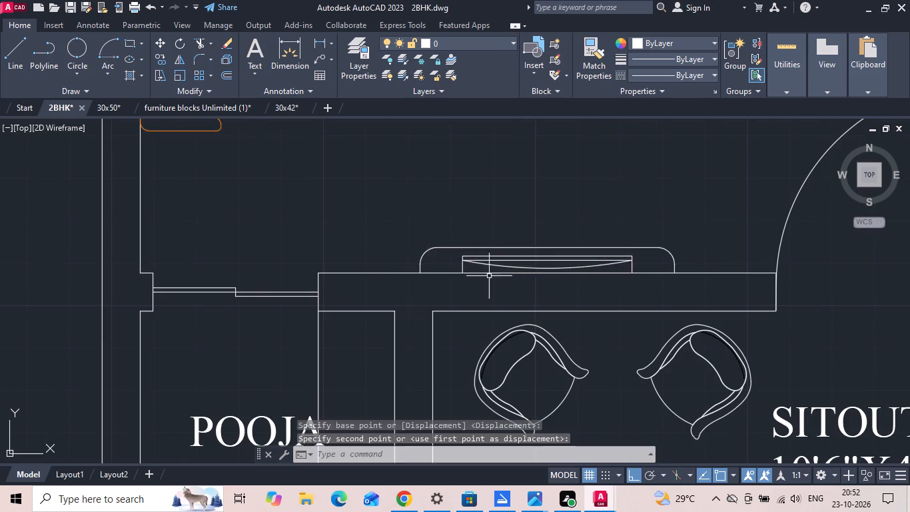
Save the 2BHK drawing.
scroll(444, 267, "down", 2)
key("ctrl+s")
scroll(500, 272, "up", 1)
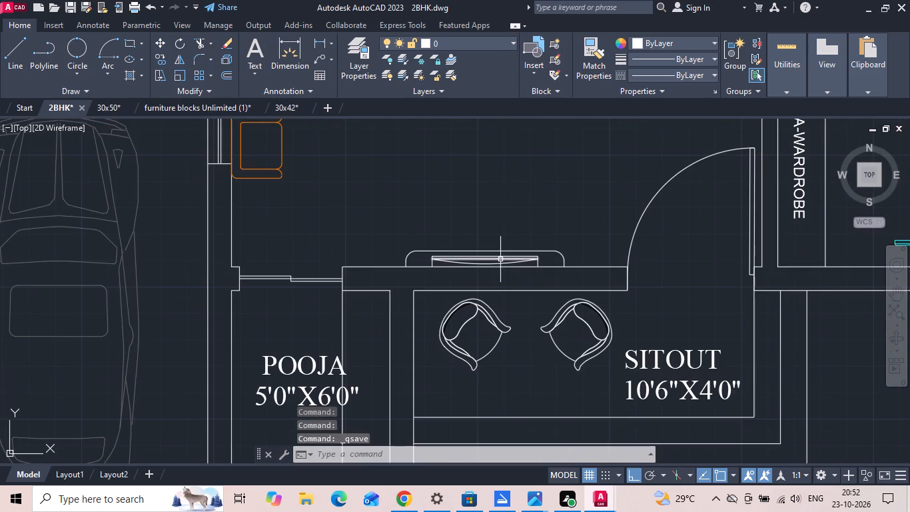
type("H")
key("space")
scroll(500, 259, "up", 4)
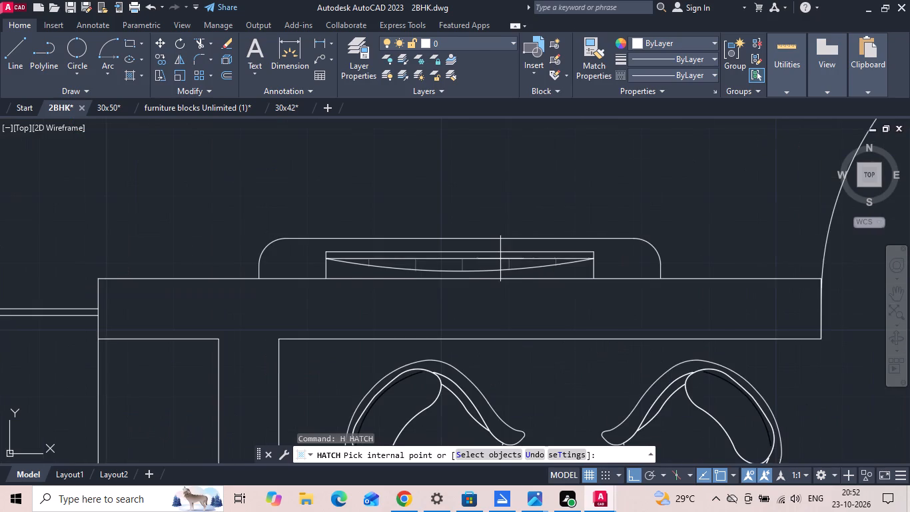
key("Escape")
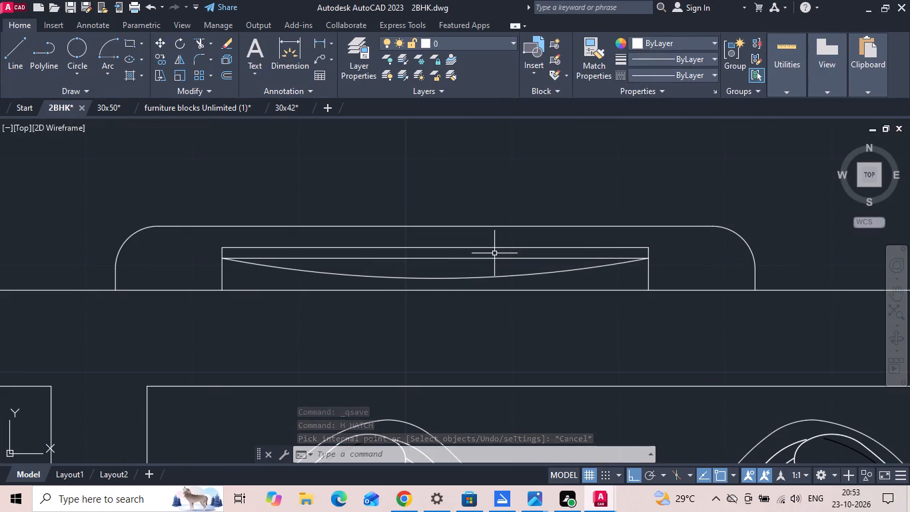
Hatch the thin rectangular strip of the living-room TV with the SOLID pattern in black (0,0,0).
type("H")
key("space")
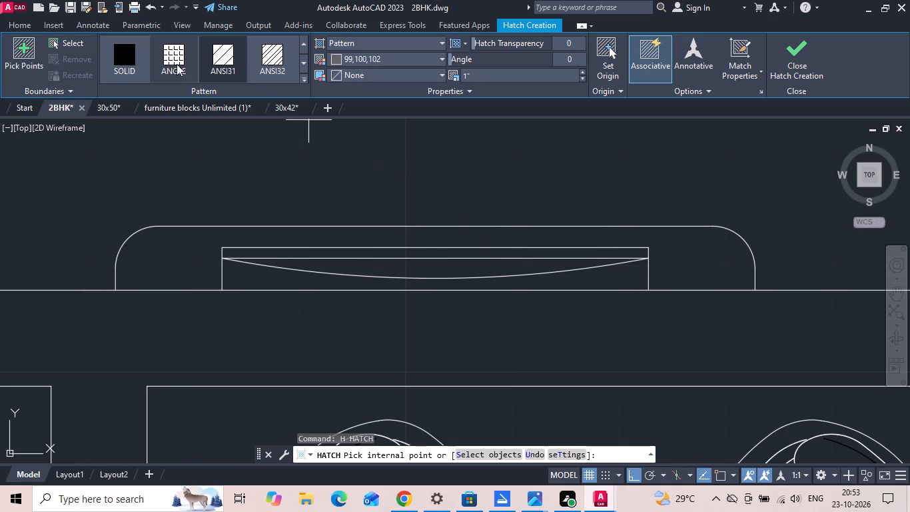
left_click(126, 60)
left_click(336, 59)
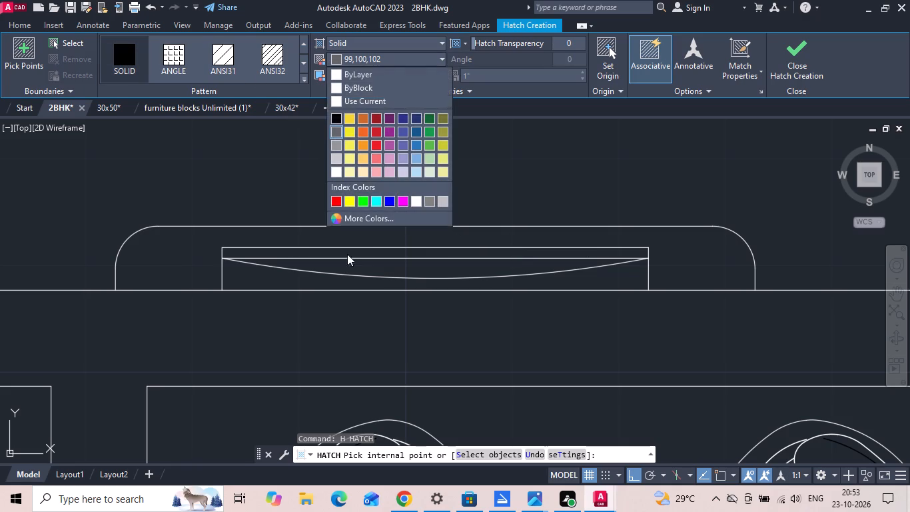
left_click(330, 119)
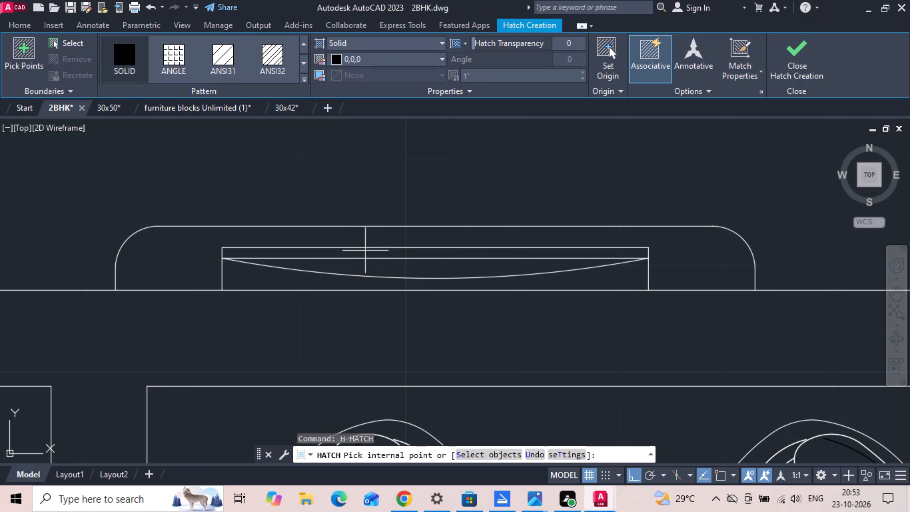
left_click(365, 251)
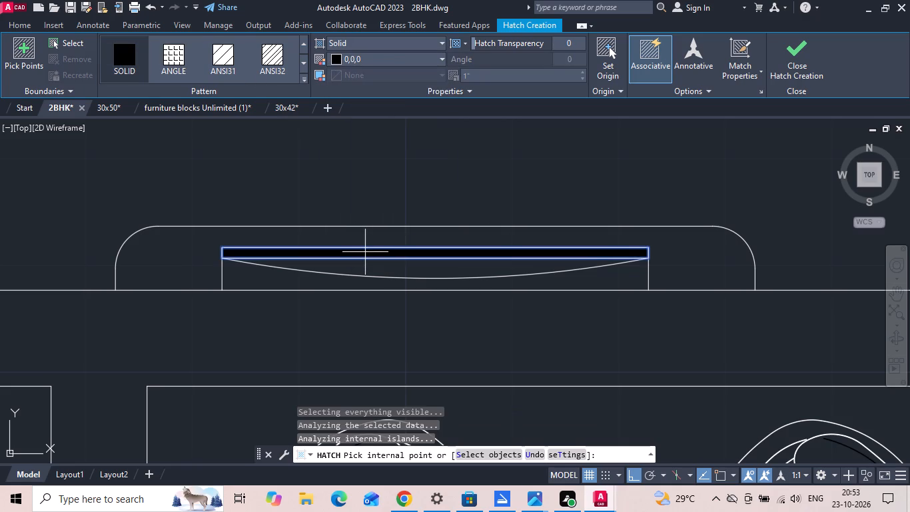
Save the 2BHK drawing with the hatched TV.
key("ctrl+s")
key("Escape")
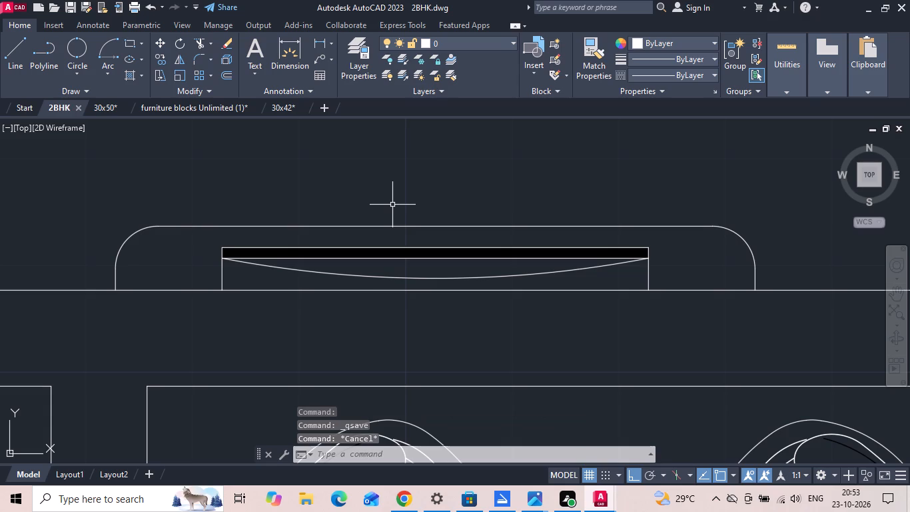
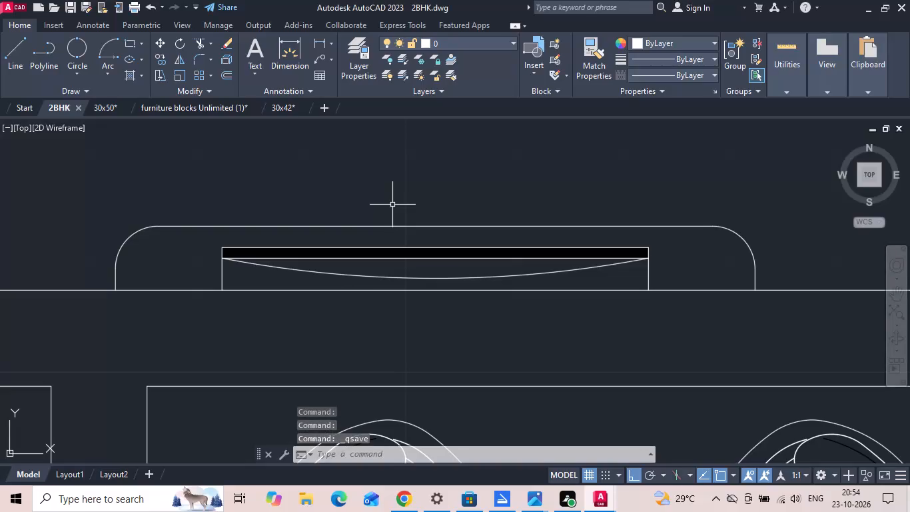
Move the PARKING label slightly down so it sits midway between the two parked cars.
scroll(378, 236, "down", 3)
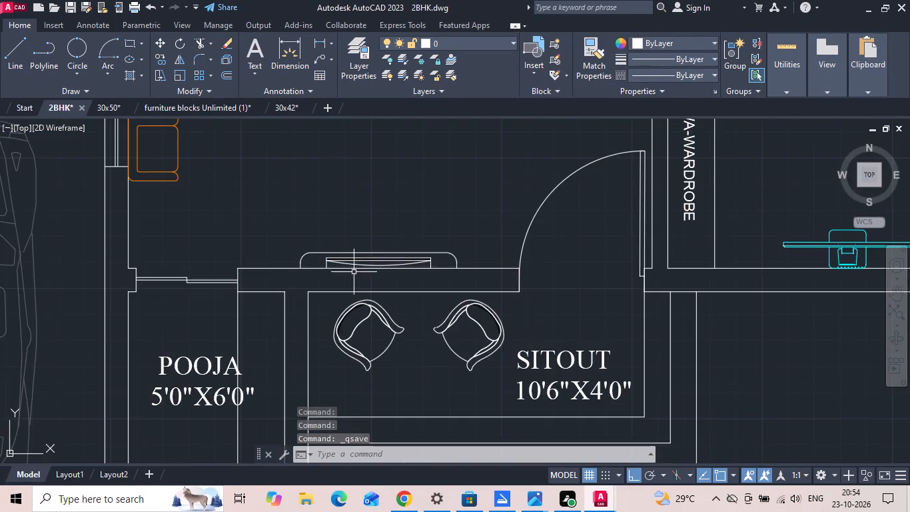
scroll(354, 273, "down", 3)
scroll(317, 297, "up", 3)
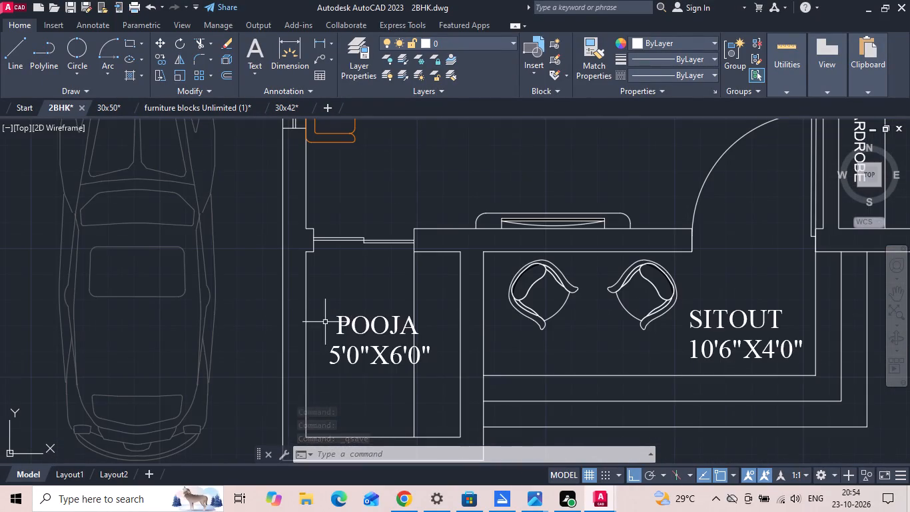
left_click(341, 331)
key("Escape")
scroll(341, 331, "down", 3)
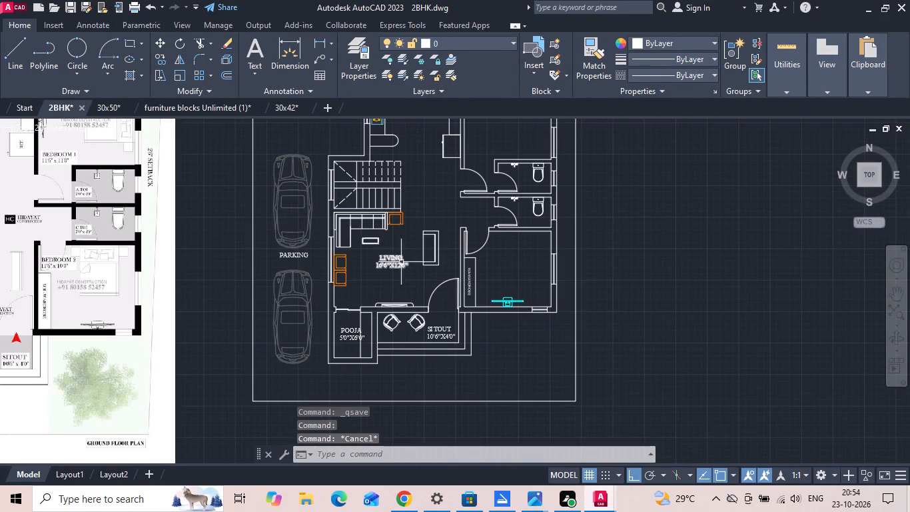
scroll(303, 259, "up", 3)
left_click(280, 248)
right_click(280, 248)
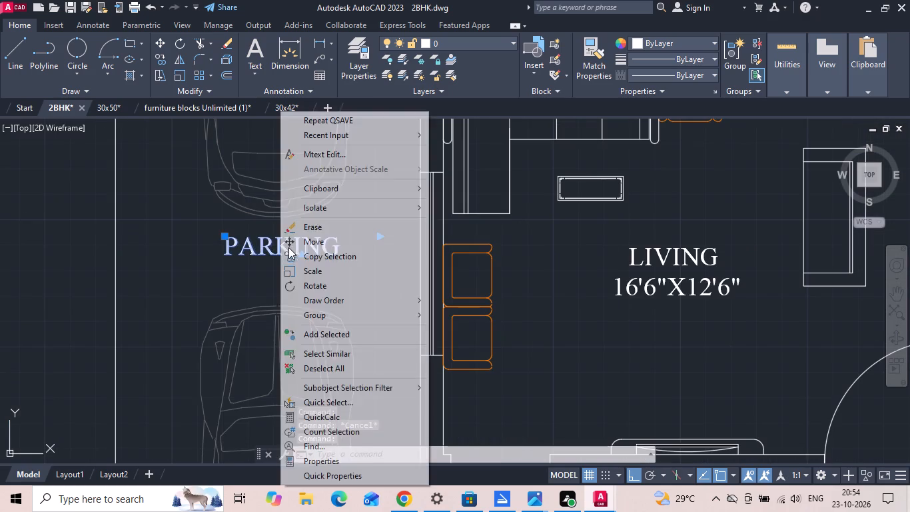
left_click(298, 243)
left_click_drag(370, 275, 371, 283)
left_click(371, 292)
Save the 2BHK drawing.
scroll(343, 313, "down", 2)
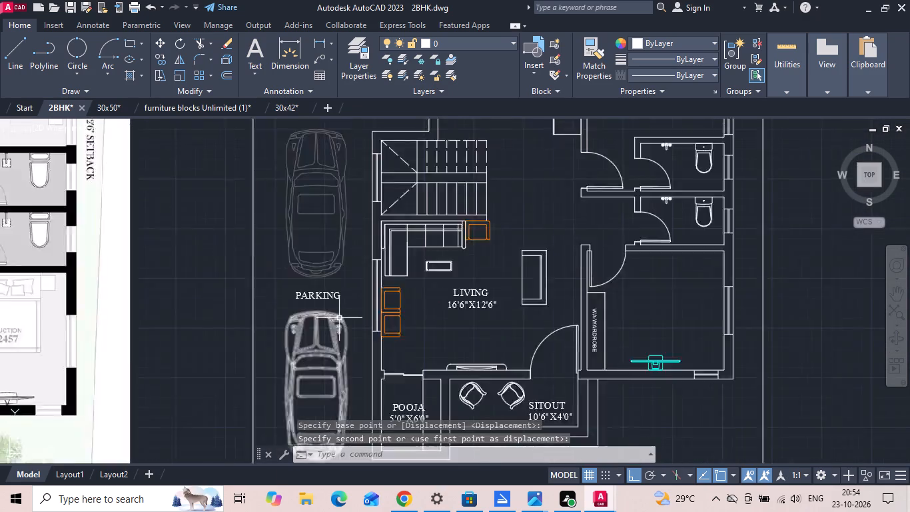
scroll(339, 318, "down", 1)
key("ctrl+s")
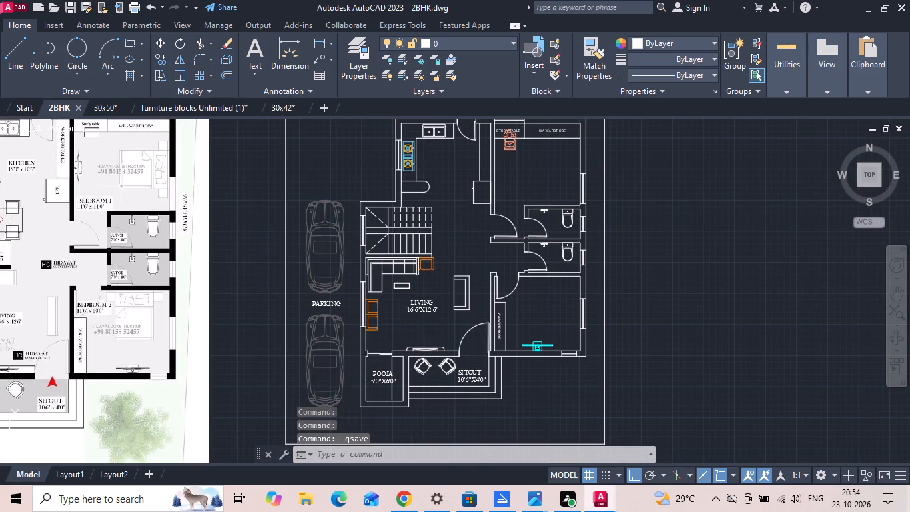
Examine the previews of the drawings in the INTERNSHIP subfolders 15102026, 16102026 and 17102026 on the Desktop.
left_click(9, 5)
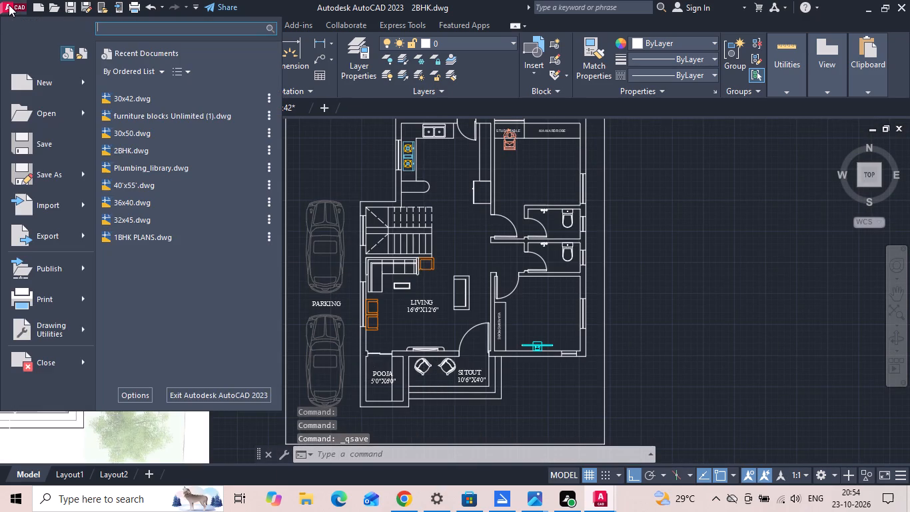
left_click(51, 118)
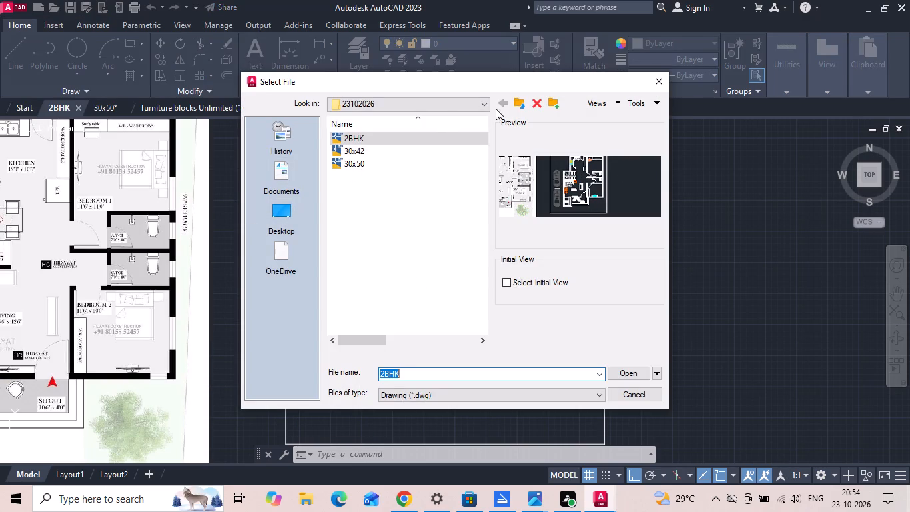
double_click(285, 209)
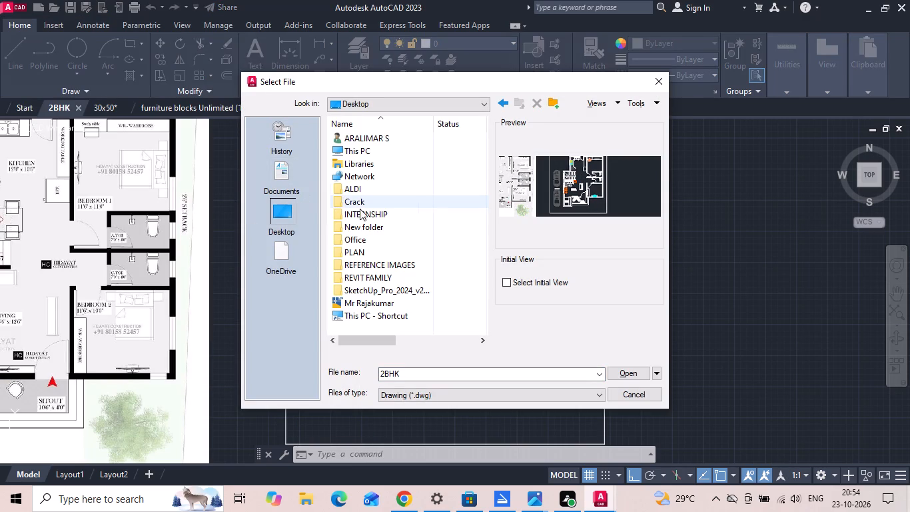
double_click(360, 213)
double_click(363, 203)
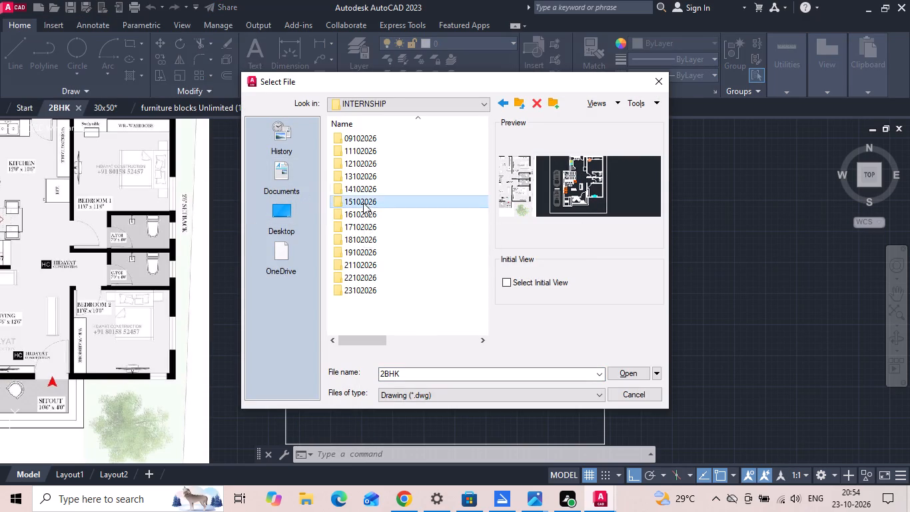
left_click(370, 136)
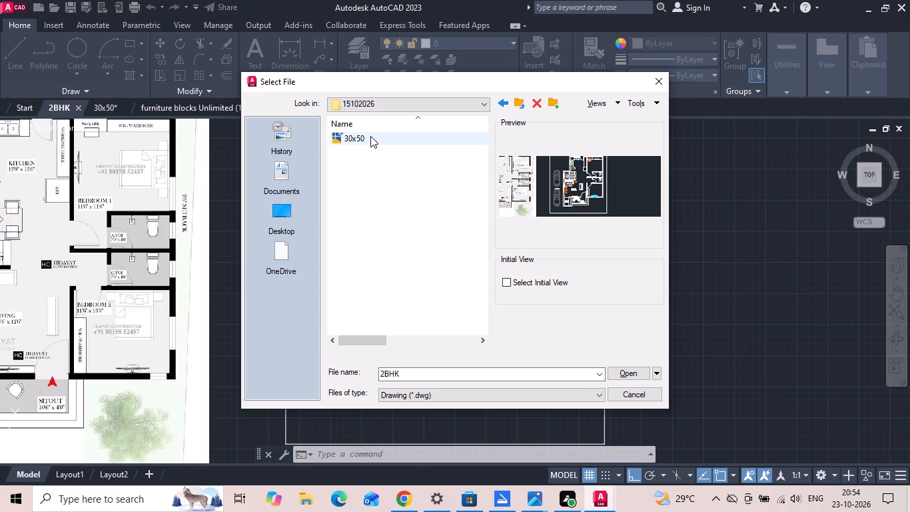
left_click(500, 99)
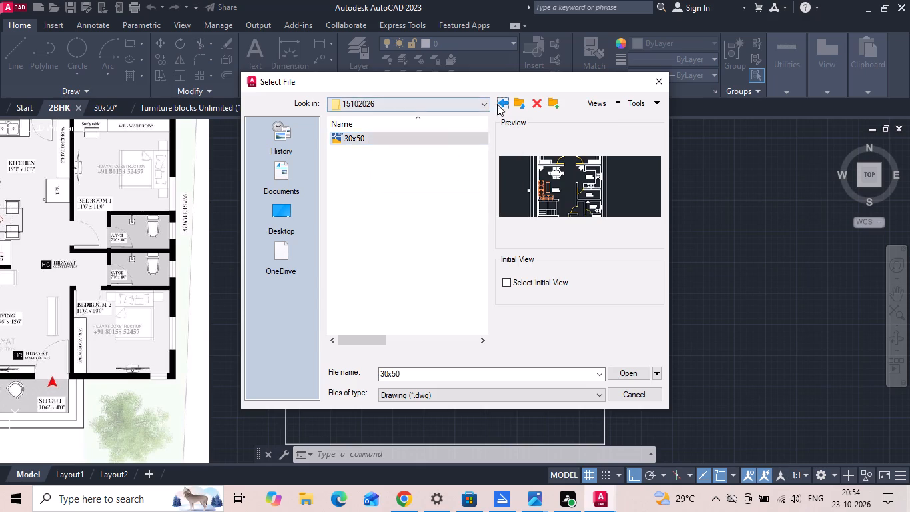
double_click(353, 213)
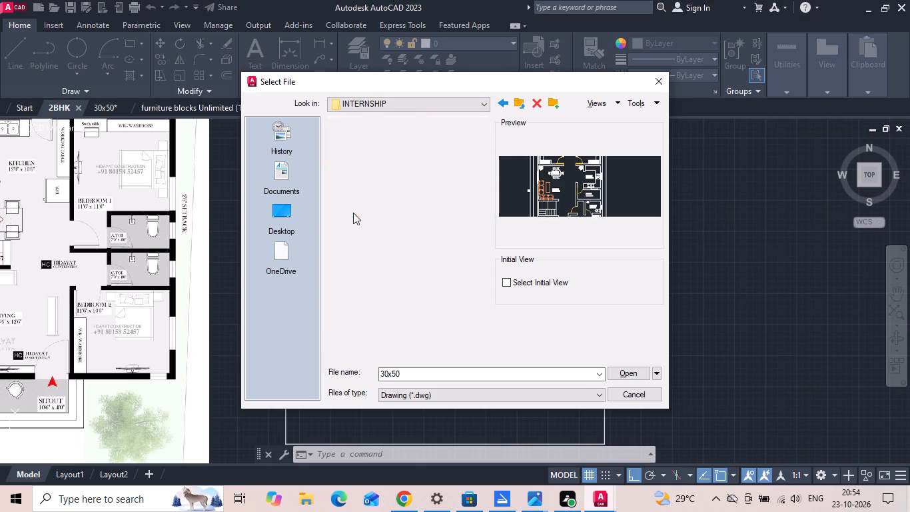
left_click(349, 165)
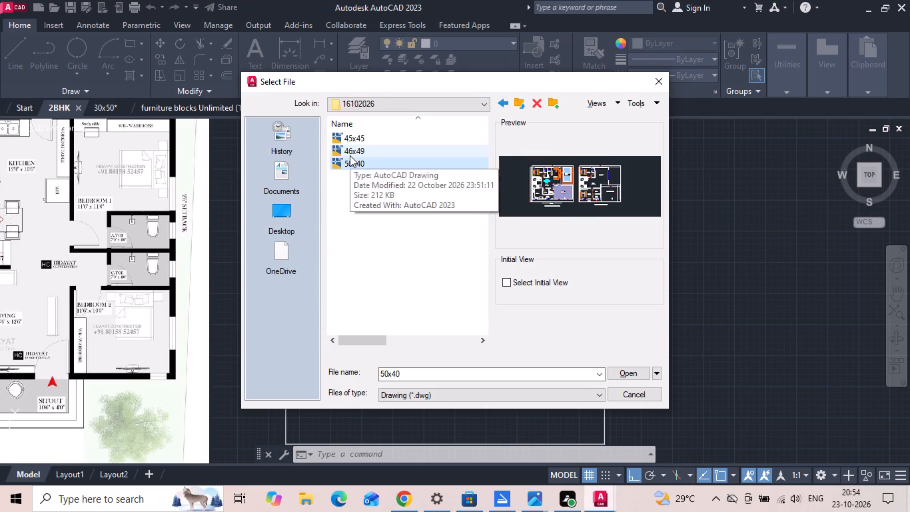
left_click(350, 155)
left_click(354, 141)
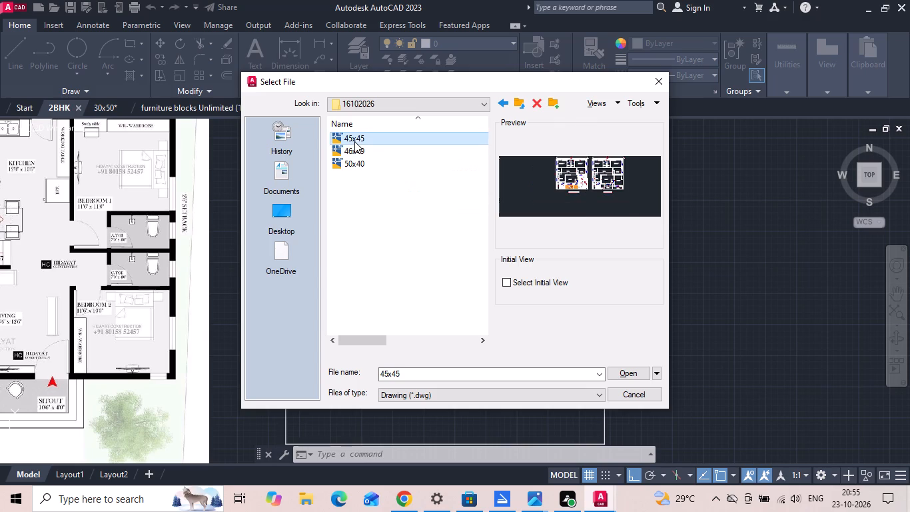
left_click(357, 151)
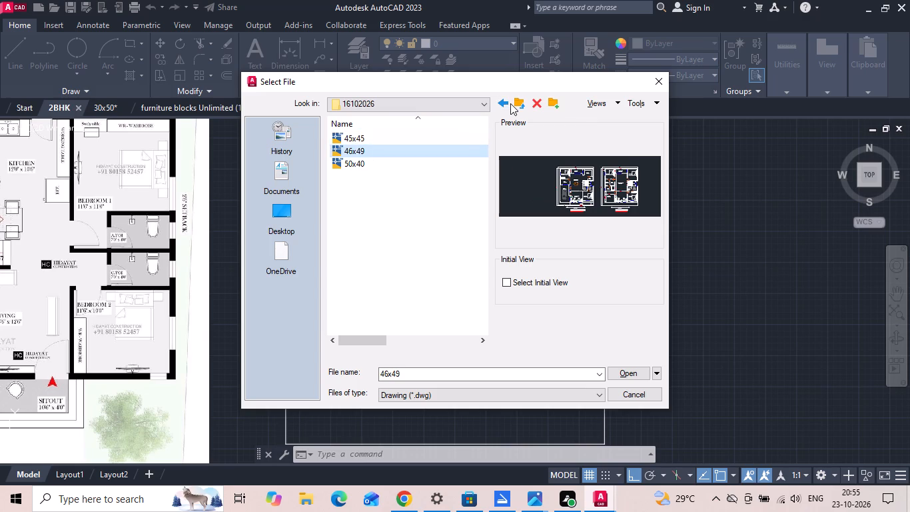
left_click(506, 105)
double_click(370, 224)
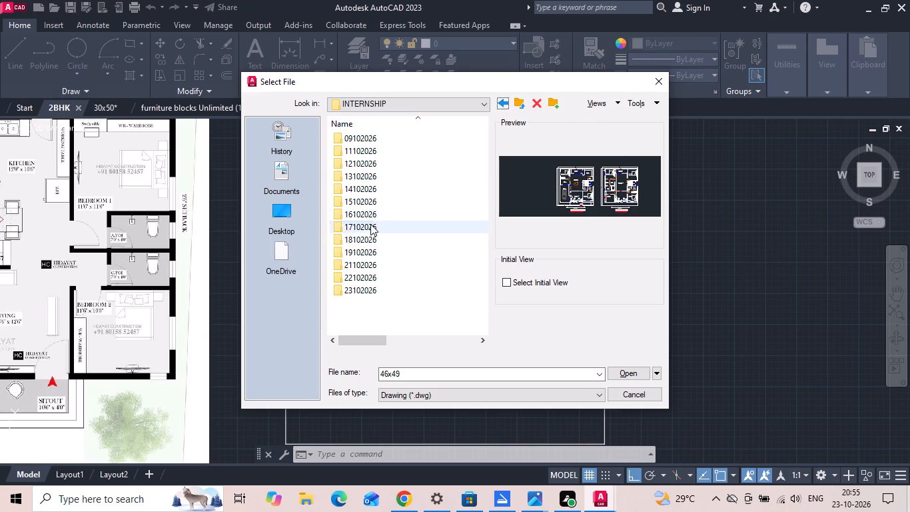
left_click(368, 135)
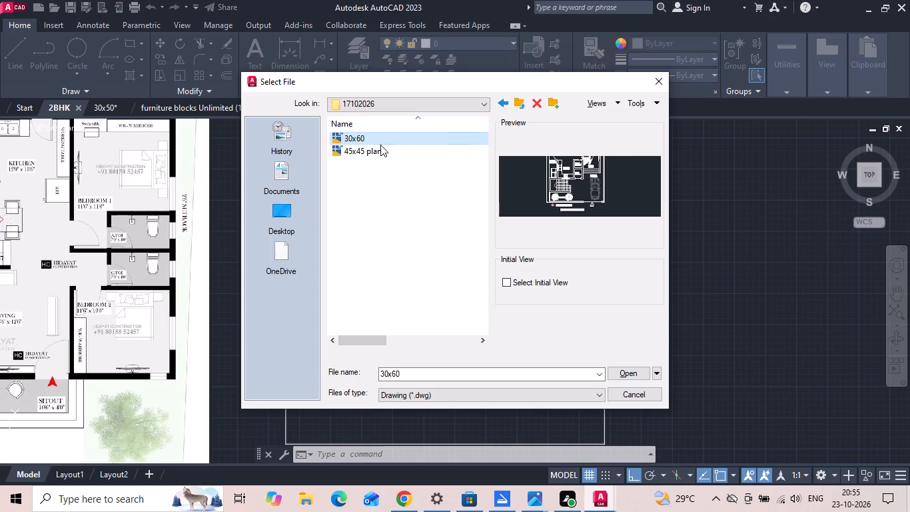
left_click(362, 151)
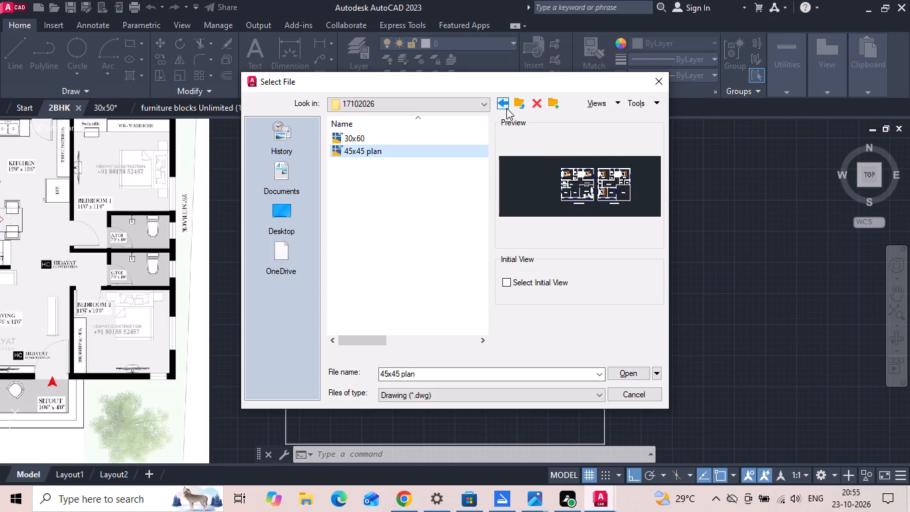
left_click(506, 108)
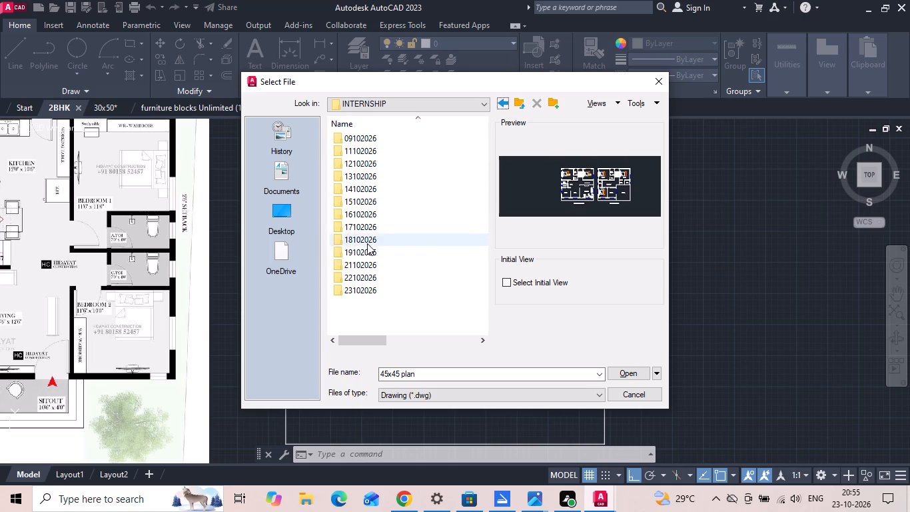
Open the 30'x69'6 drawing from the 18102026 folder and dismiss the missing-references notice.
double_click(367, 243)
left_click(354, 155)
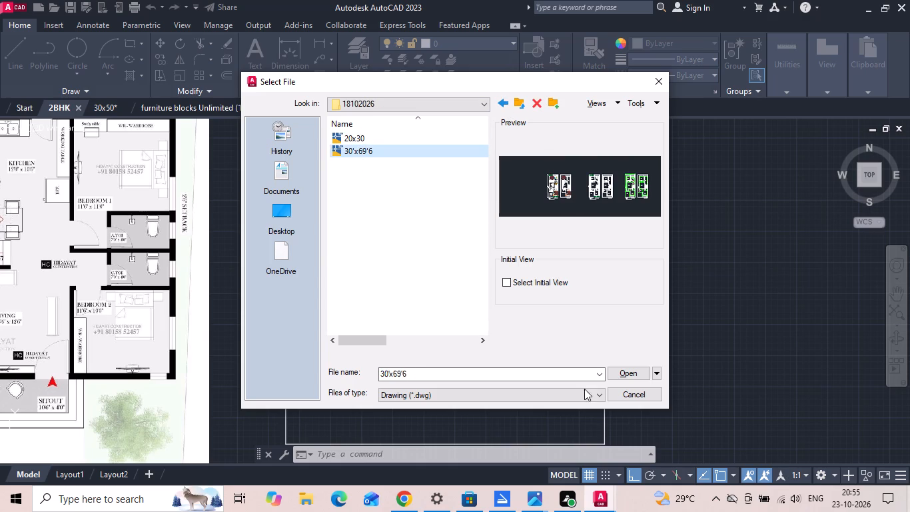
left_click(616, 369)
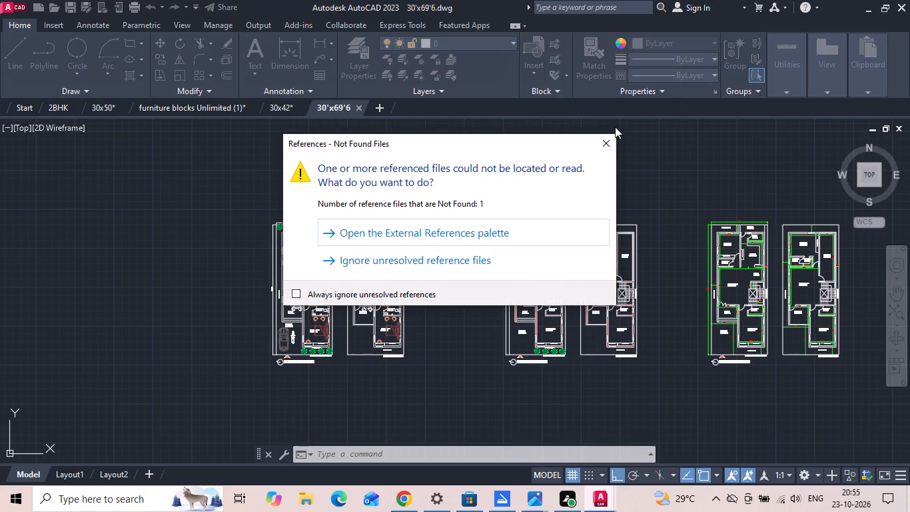
left_click(604, 147)
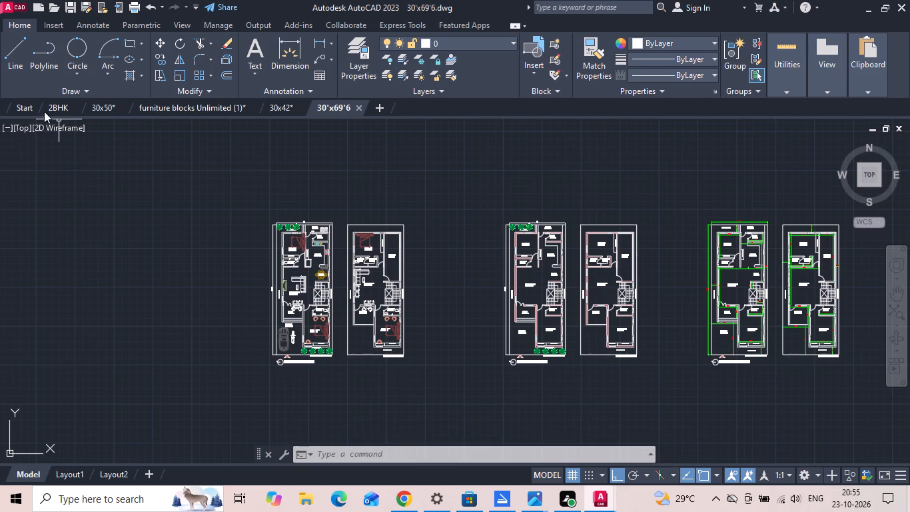
Examine the previews of the drawings in the INTERNSHIP subfolders 18102026, 19102026, 21102026, 13102026 and 15102026 on the Desktop.
left_click(13, 7)
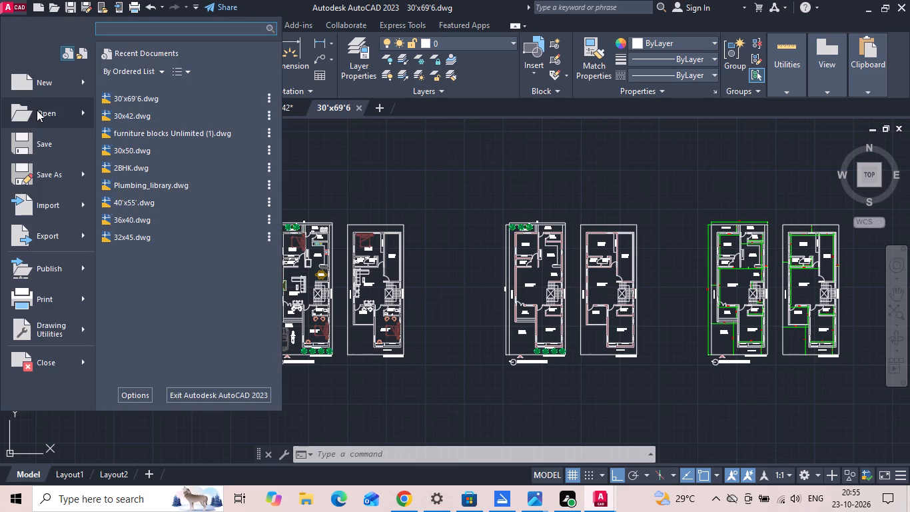
left_click(113, 100)
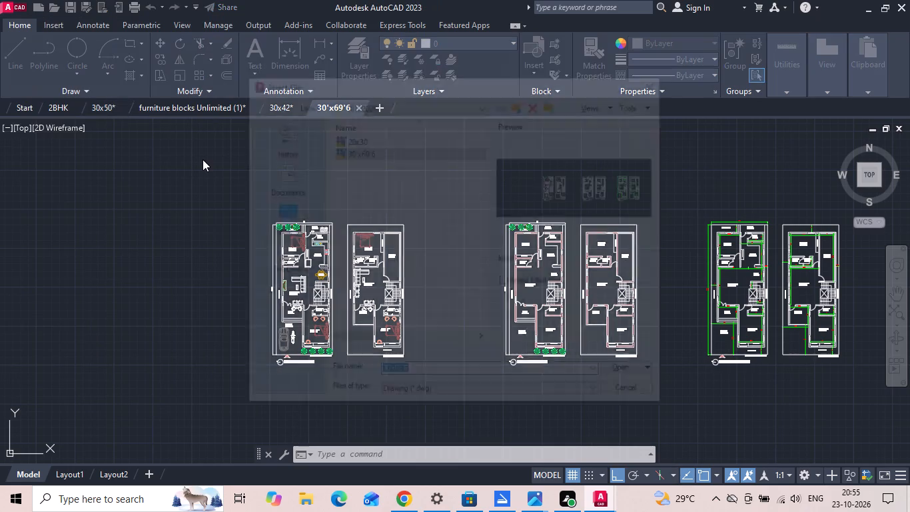
left_click(362, 136)
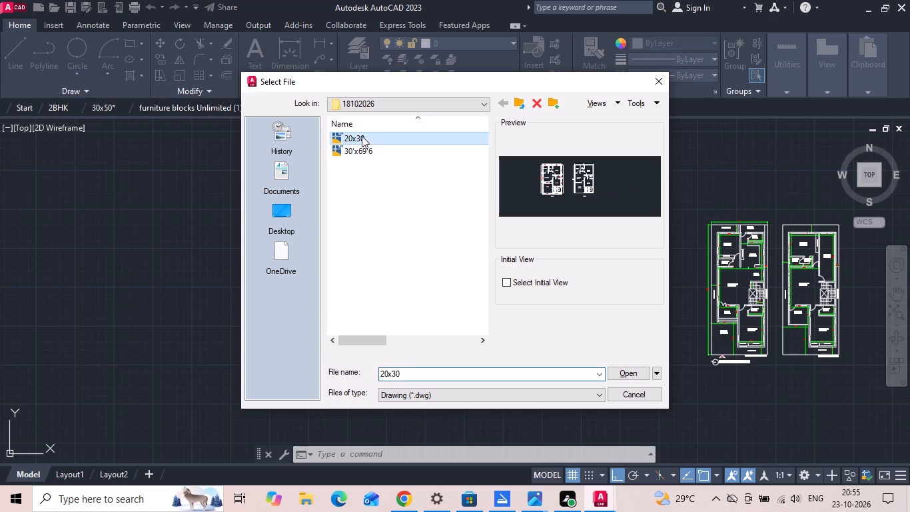
double_click(278, 215)
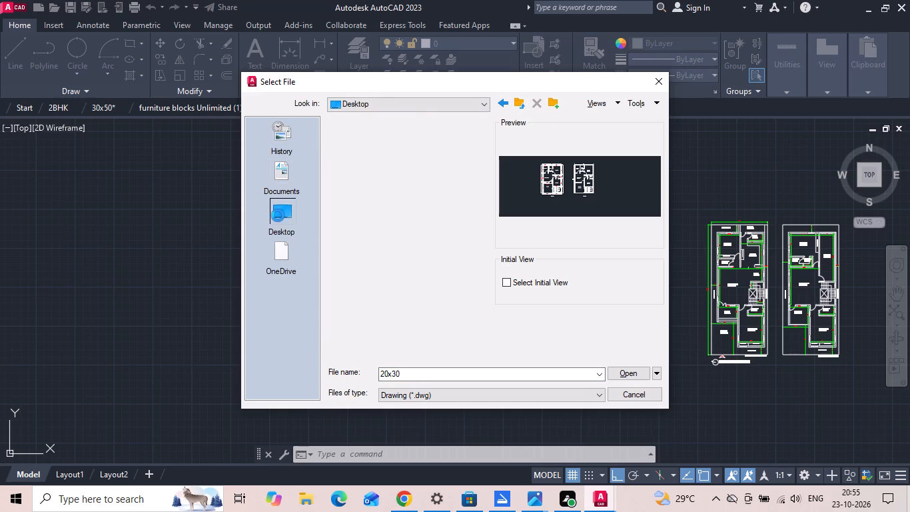
double_click(359, 210)
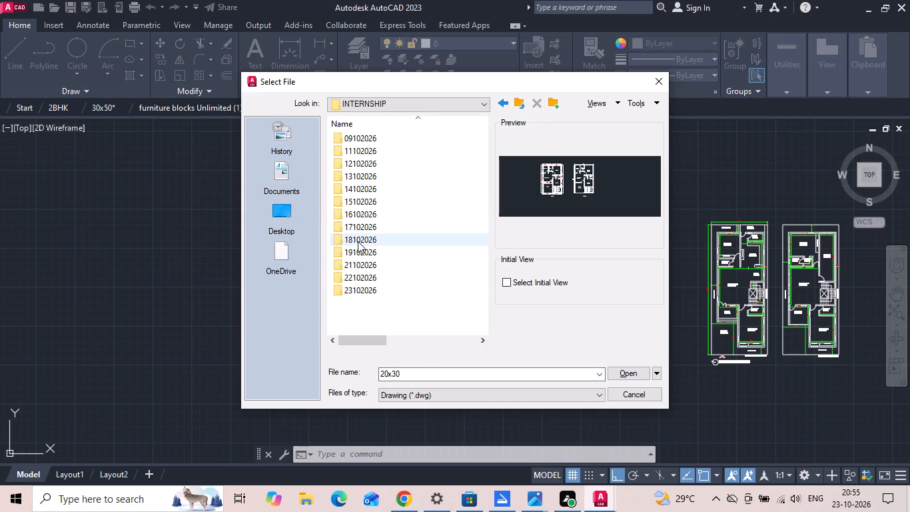
triple_click(358, 251)
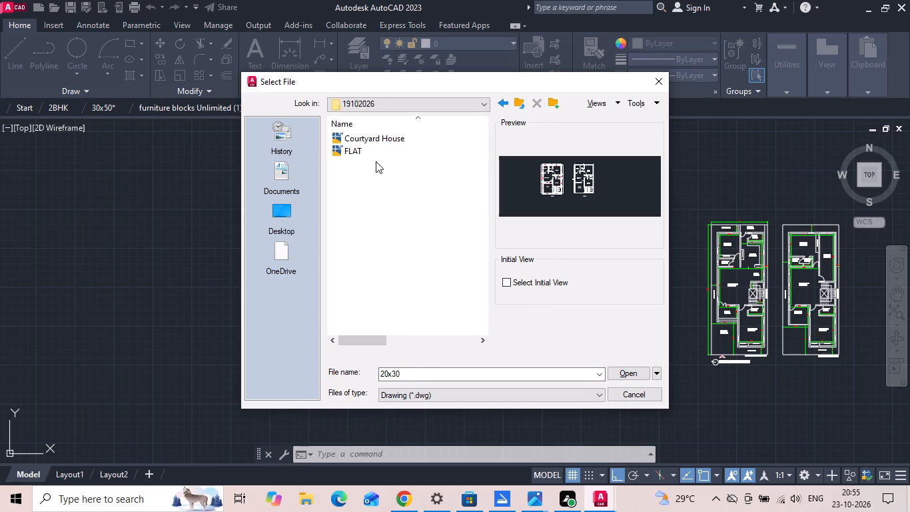
left_click(508, 103)
double_click(355, 266)
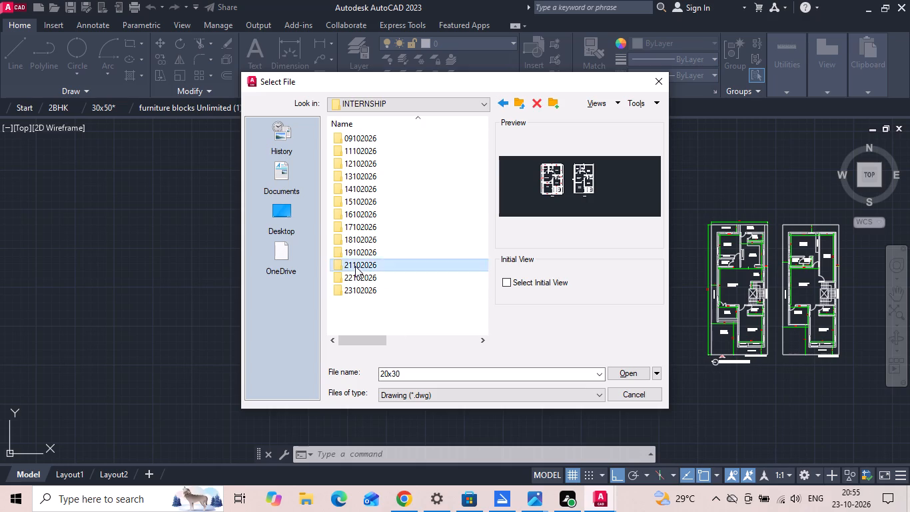
left_click(363, 137)
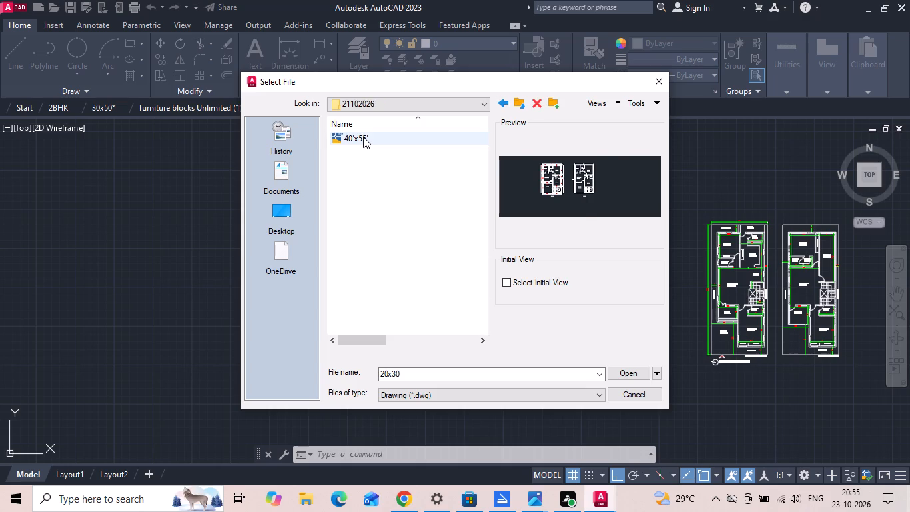
left_click(508, 103)
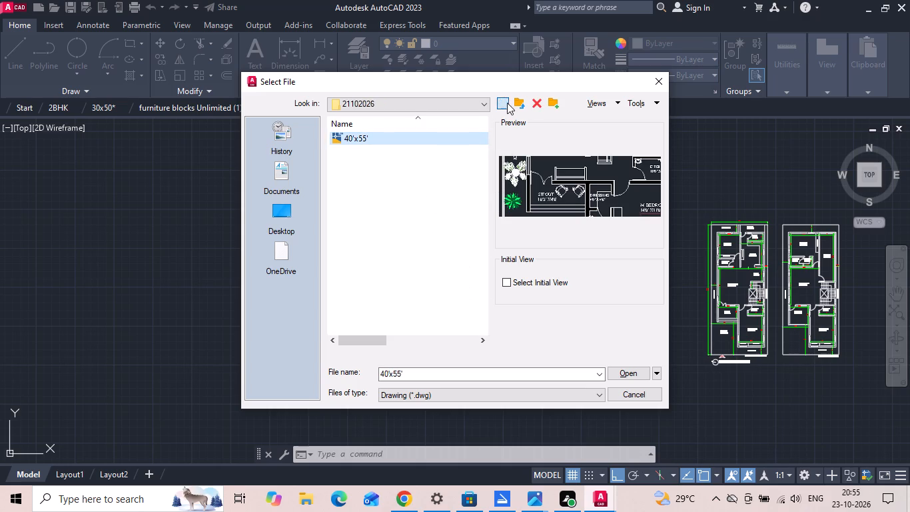
left_click(358, 274)
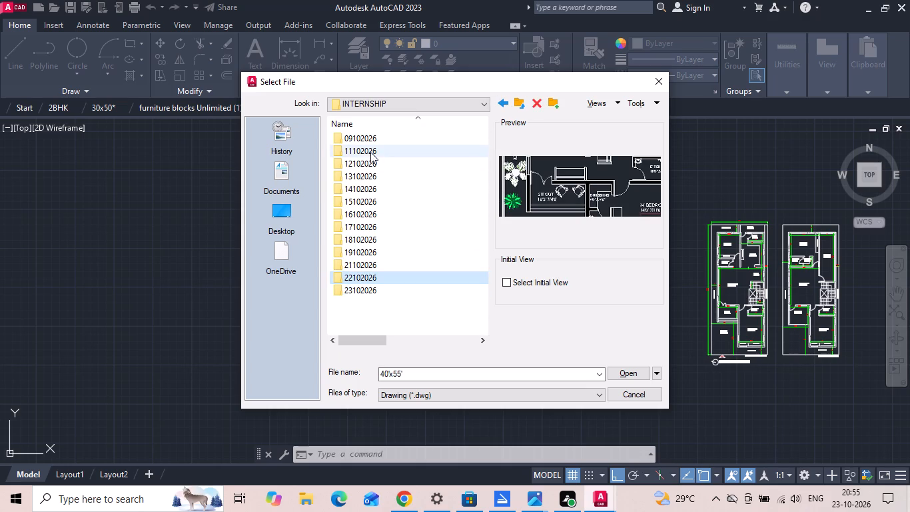
double_click(356, 176)
left_click(368, 148)
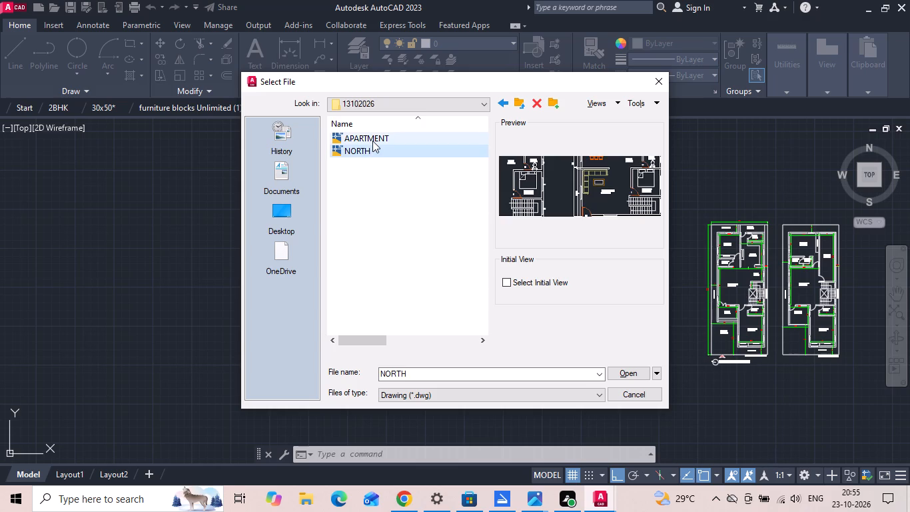
left_click(372, 141)
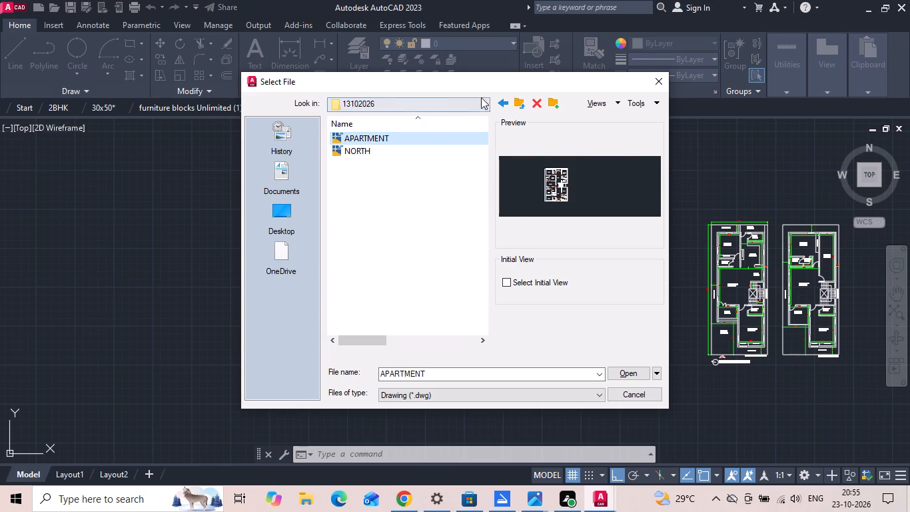
left_click(505, 98)
double_click(366, 197)
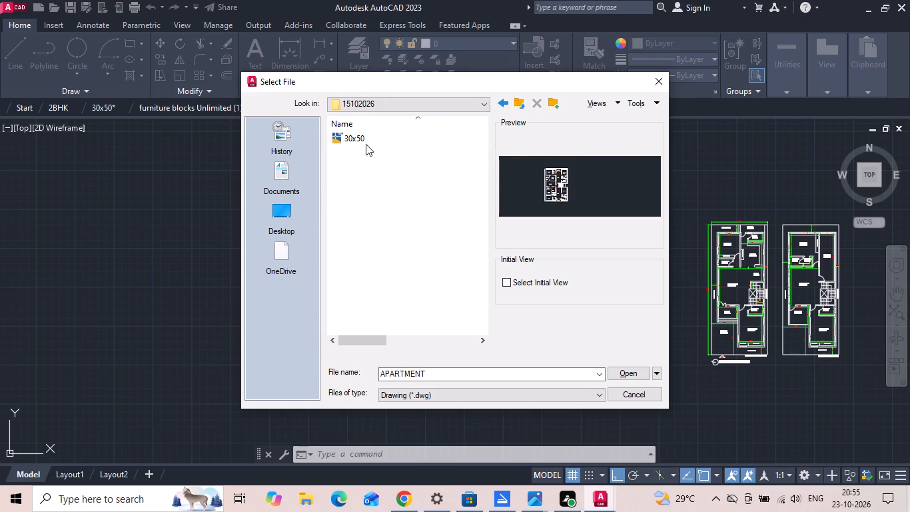
left_click(366, 142)
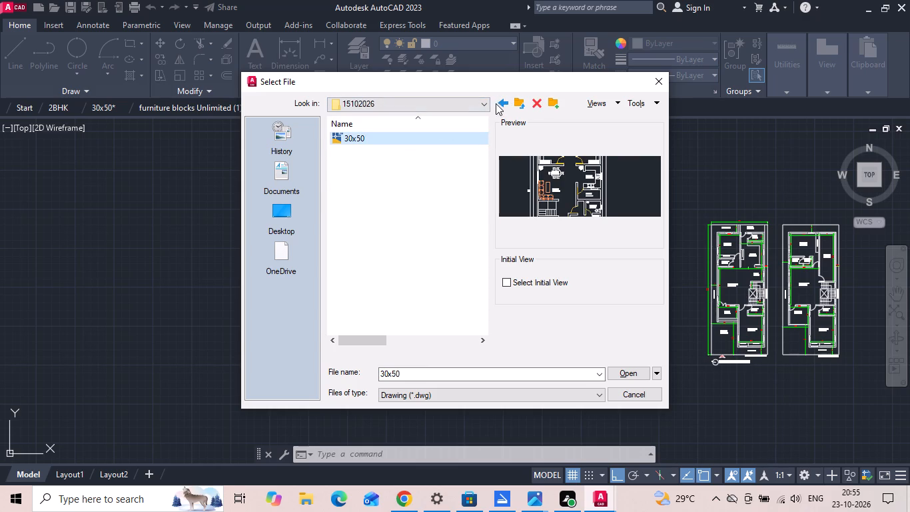
Open the 30x60 drawing from the 17102026 folder and answer the missing-references notice by opening the External References palette.
left_click(498, 102)
double_click(358, 231)
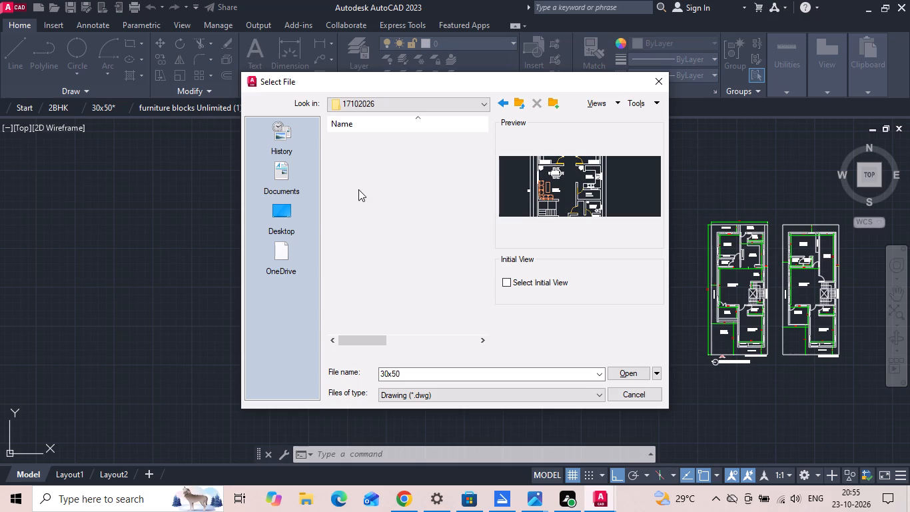
left_click(364, 153)
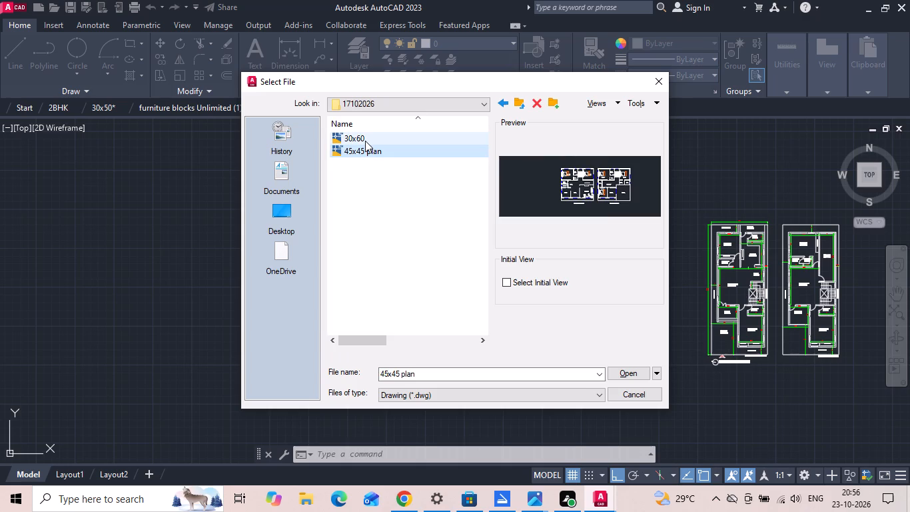
left_click(365, 141)
left_click(624, 369)
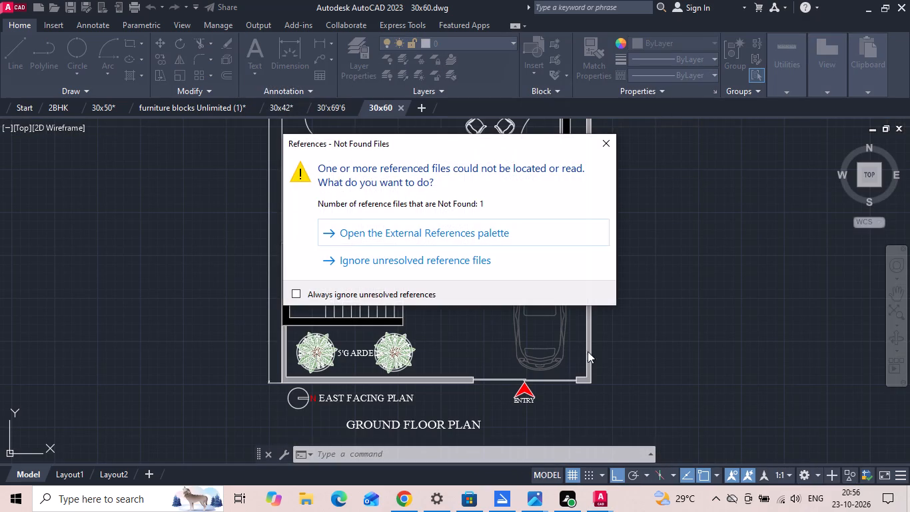
left_click(367, 229)
Copy the bed with side tables from BEDROOM 1 of the 30x60 drawing into the upper bedroom of the 2BHK plan.
scroll(378, 257, "down", 3)
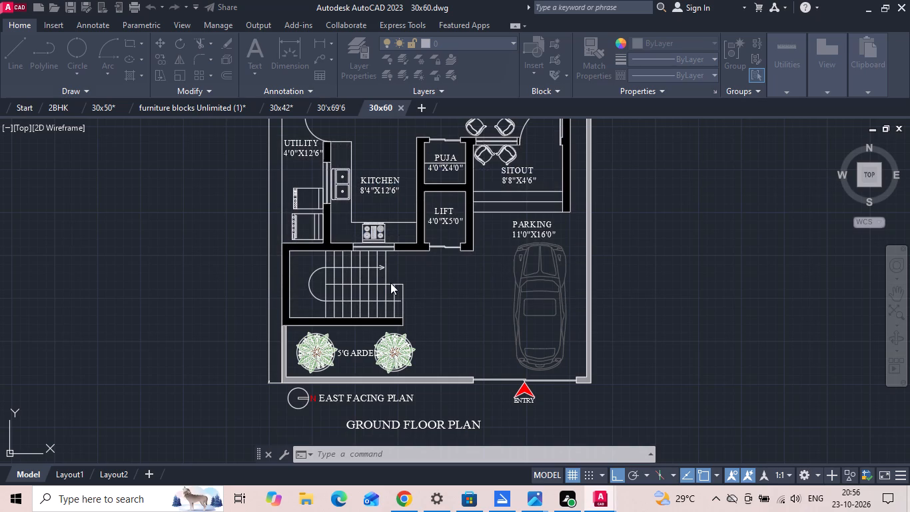
scroll(391, 283, "down", 2)
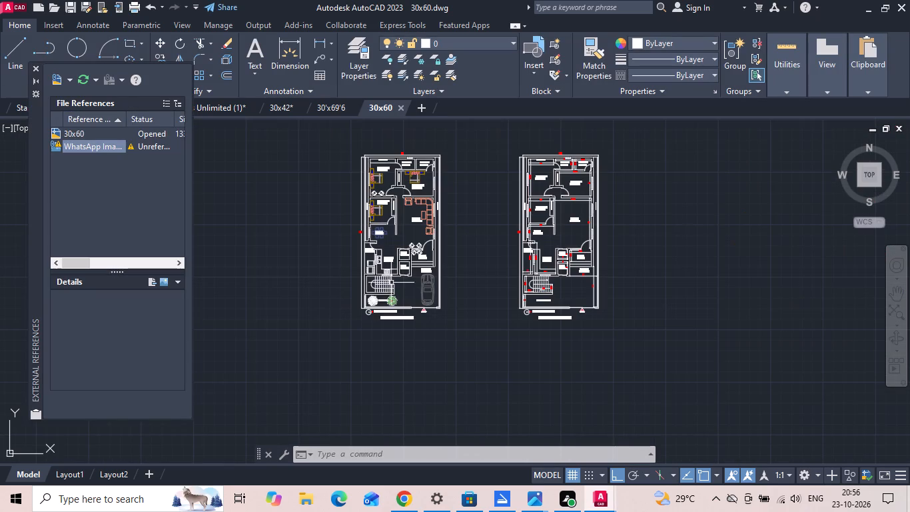
scroll(362, 161, "up", 3)
left_click(432, 223)
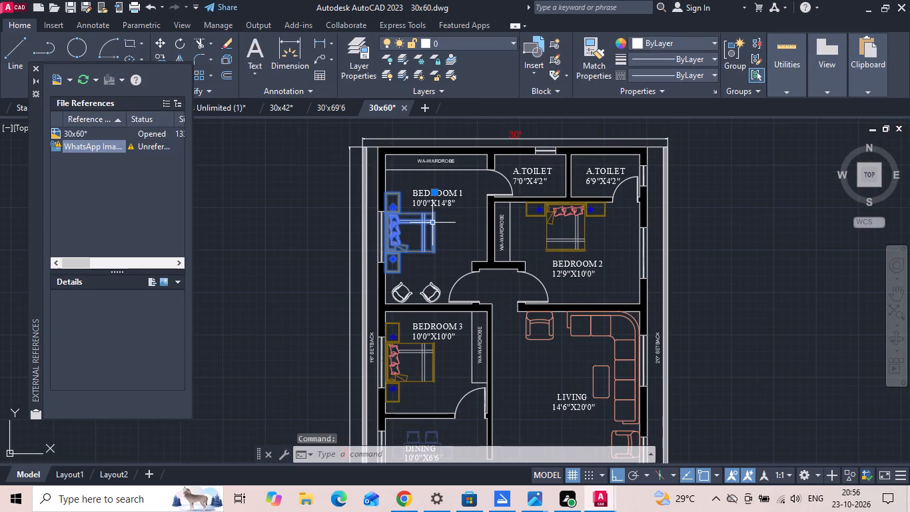
key("ctrl+c")
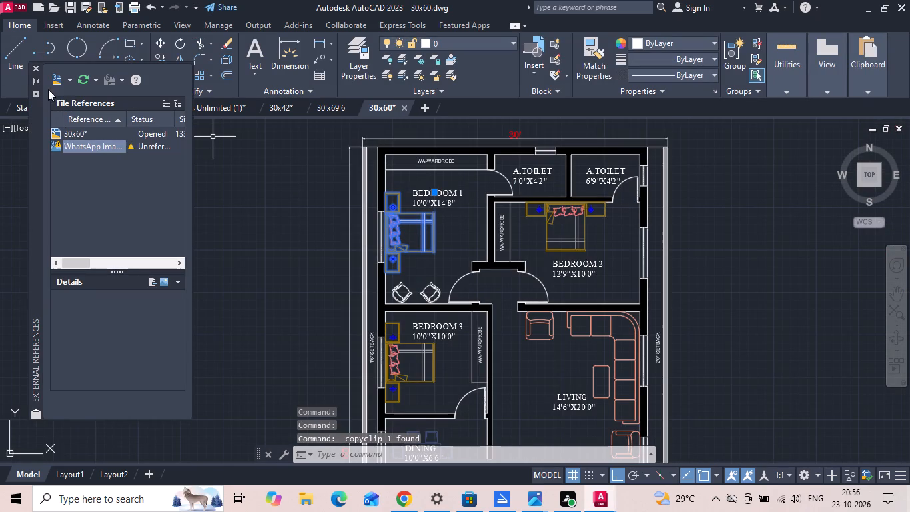
left_click(35, 65)
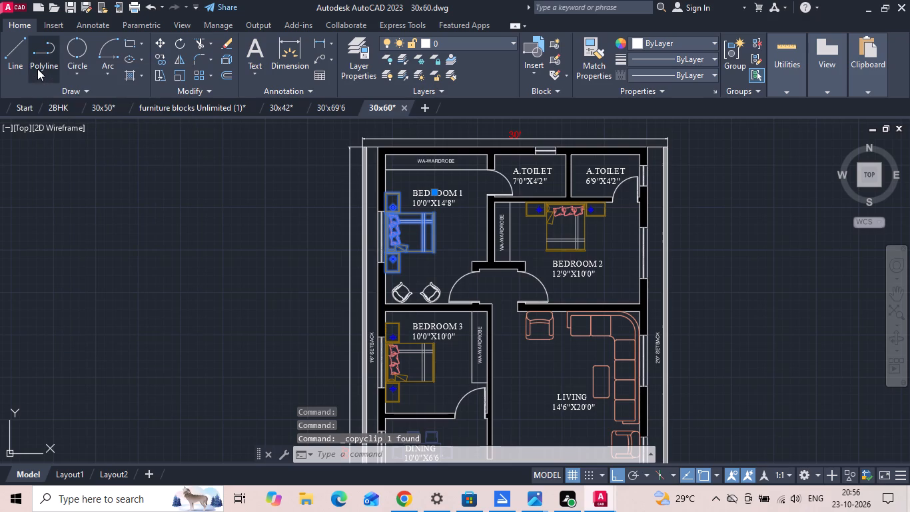
left_click(53, 111)
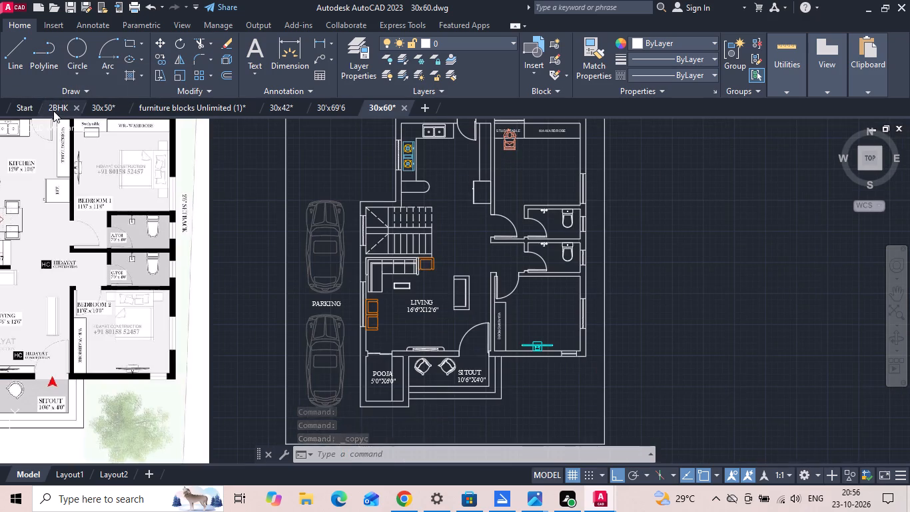
key("ctrl+v")
middle_click_drag(489, 207, 481, 244)
scroll(544, 213, "up", 3)
left_click(482, 270)
Mirror the pasted bed about a vertical line so its headboard faces the outer window wall, erasing the source.
left_click_drag(544, 213, 529, 208)
left_click(476, 203)
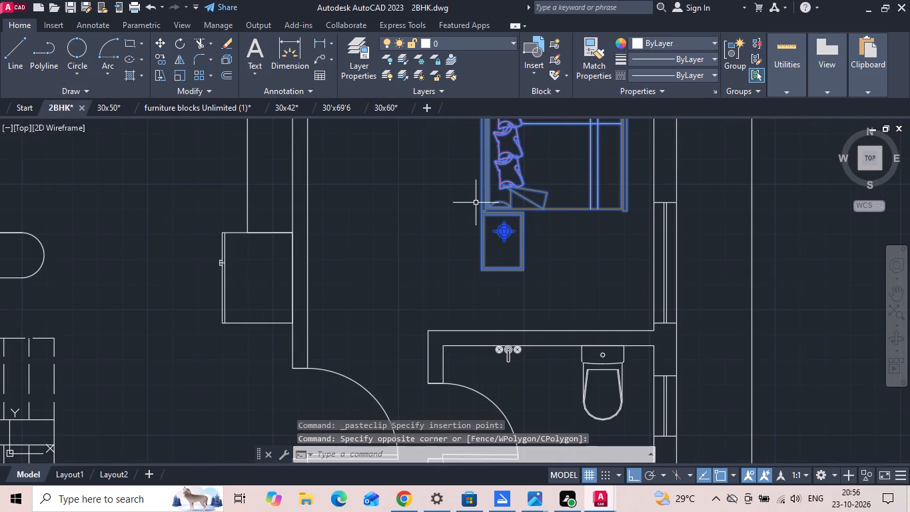
type("MI")
key("space")
left_click_drag(504, 153, 496, 185)
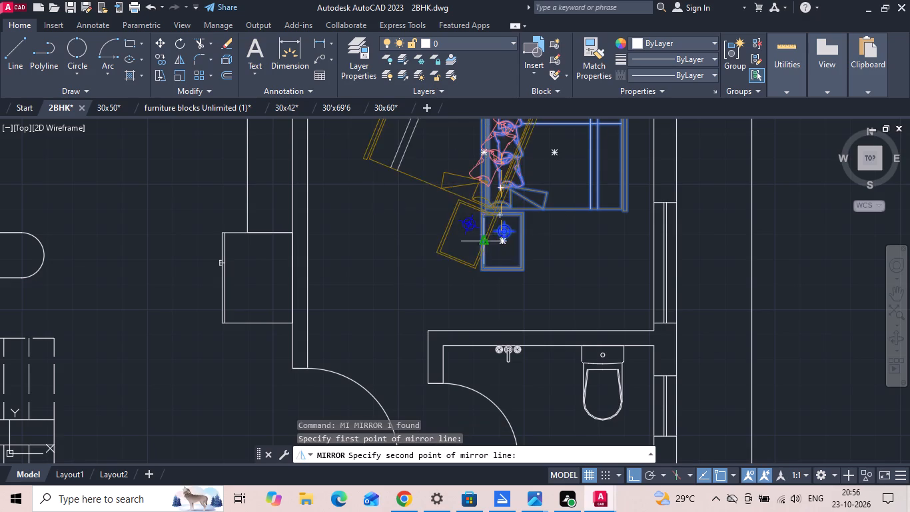
left_click(516, 298)
scroll(512, 298, "down", 2)
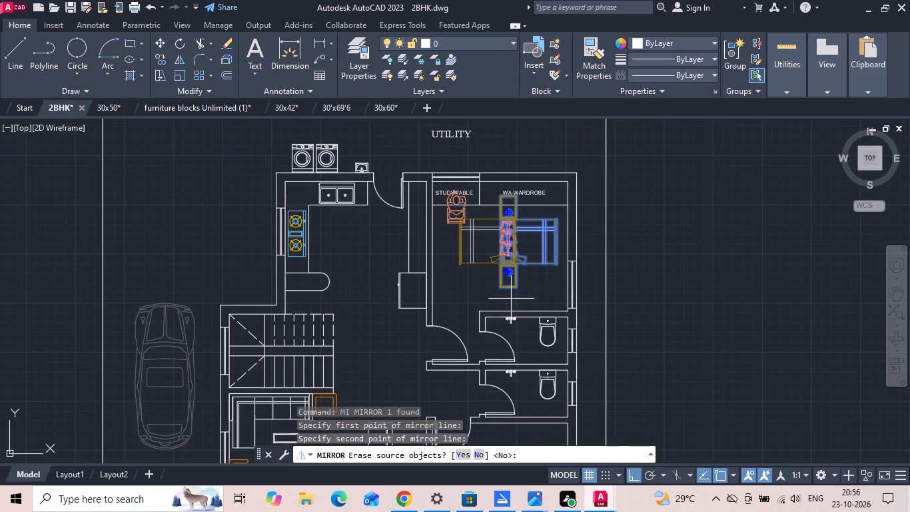
type("Y")
key("space")
Move the mirrored bed horizontally so its headboard and side tables sit against the upper bedroom's outer window wall.
scroll(515, 265, "down", 2)
scroll(523, 297, "up", 2)
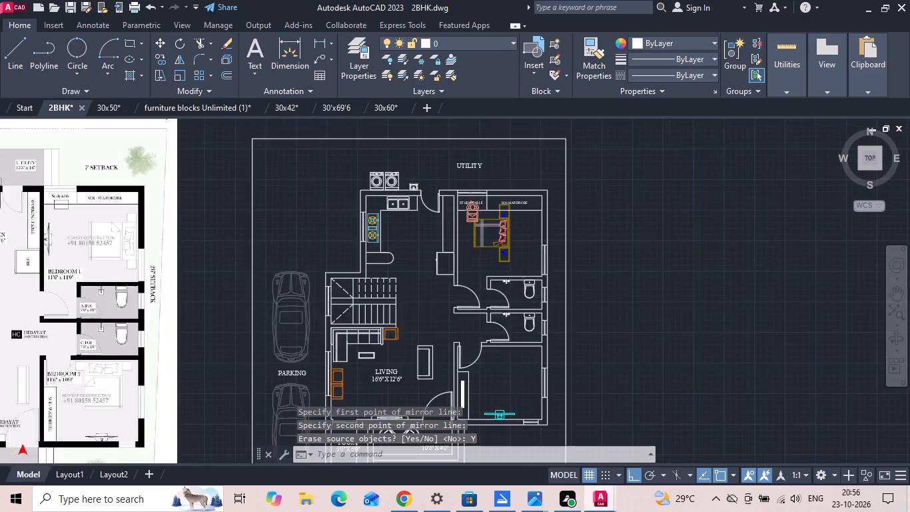
scroll(523, 295, "up", 1)
left_click(478, 195)
left_click(462, 176)
right_click(462, 176)
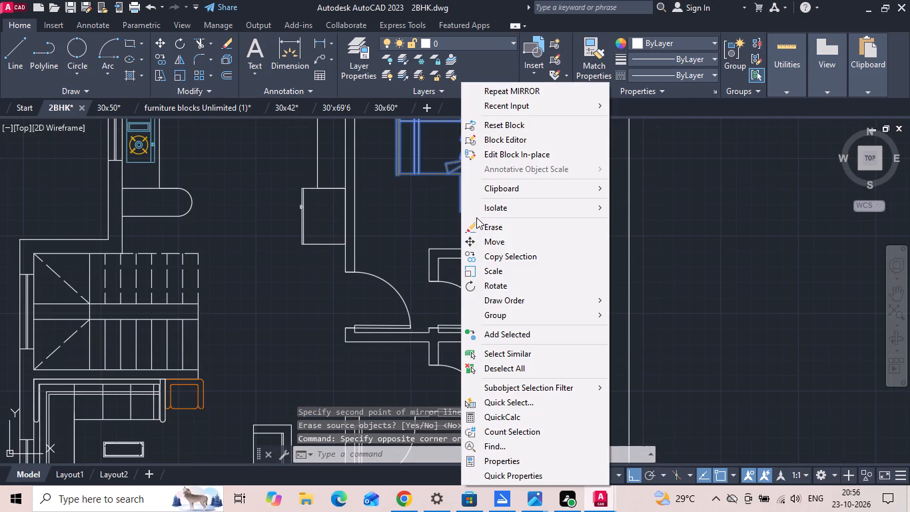
left_click(484, 241)
scroll(486, 238, "up", 2)
left_click(487, 172)
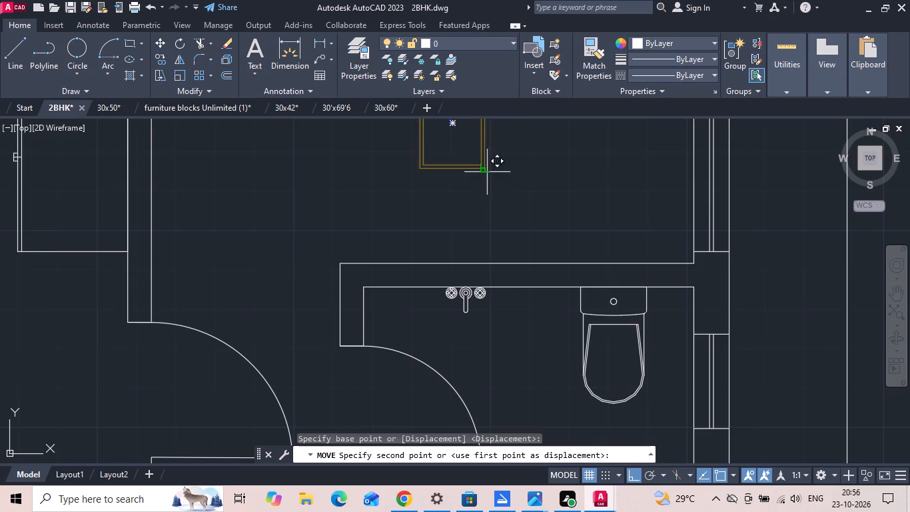
left_click(694, 199)
Move the bed slightly down so the upper side table's outer corner meets the wardrobe's front line at the outer wall.
scroll(589, 229, "down", 4)
scroll(576, 207, "up", 1)
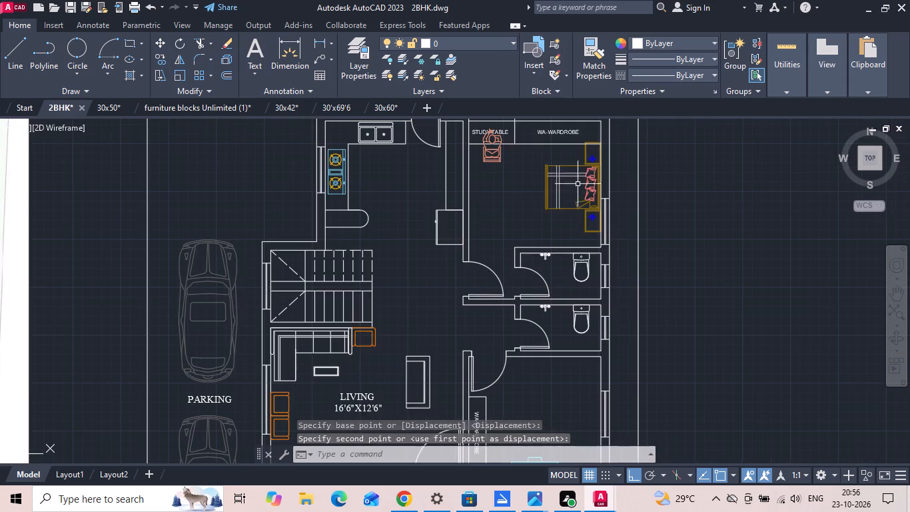
left_click(580, 173)
scroll(564, 179, "down", 1)
right_click(564, 179)
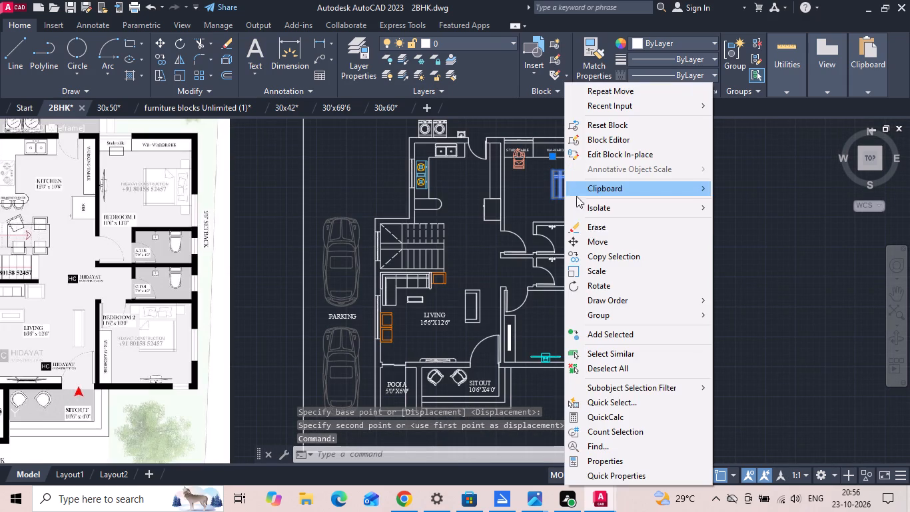
left_click(591, 238)
scroll(603, 162, "up", 3)
scroll(537, 144, "up", 2)
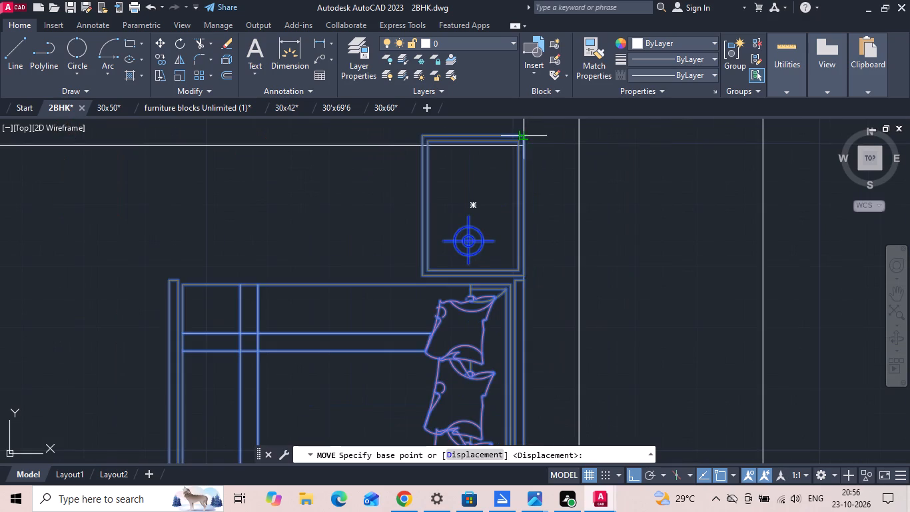
left_click(526, 137)
left_click(525, 145)
Move the upper bedroom's bed down so the lower side table's outer corner meets the toilet wall at the outer wall.
scroll(537, 140, "down", 3)
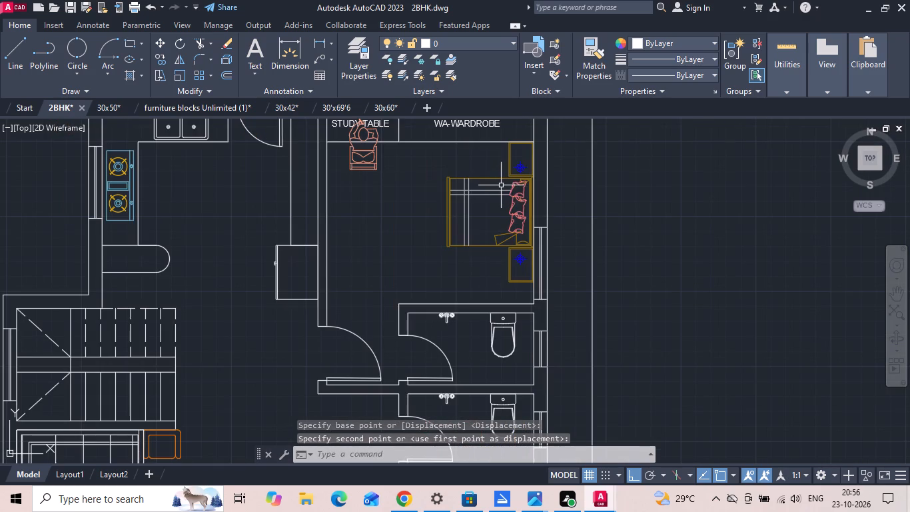
left_click(488, 209)
left_click(445, 210)
right_click(444, 210)
left_click(470, 238)
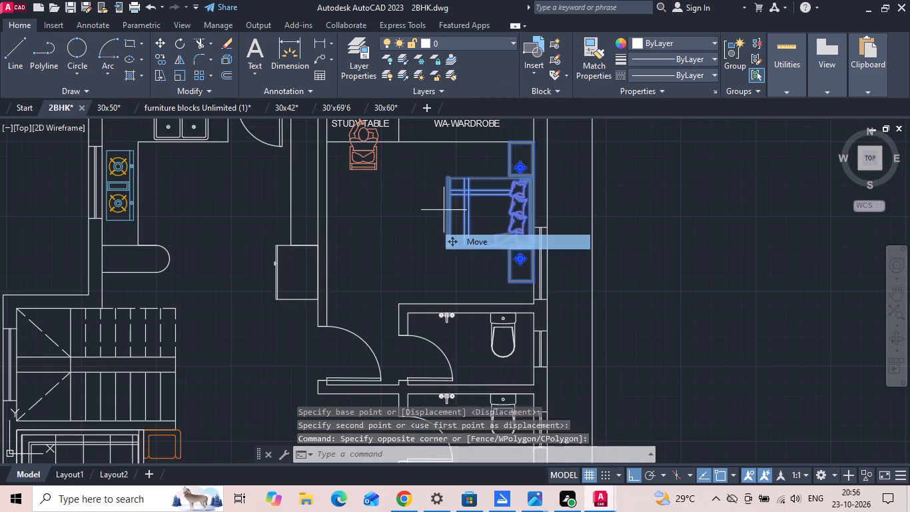
scroll(635, 223, "down", 2)
scroll(613, 263, "up", 3)
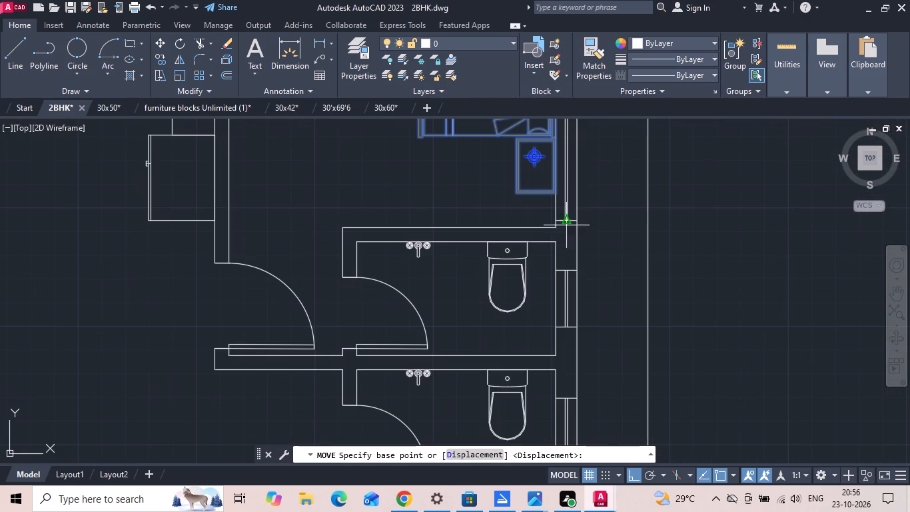
scroll(552, 201, "up", 3)
left_click(564, 165)
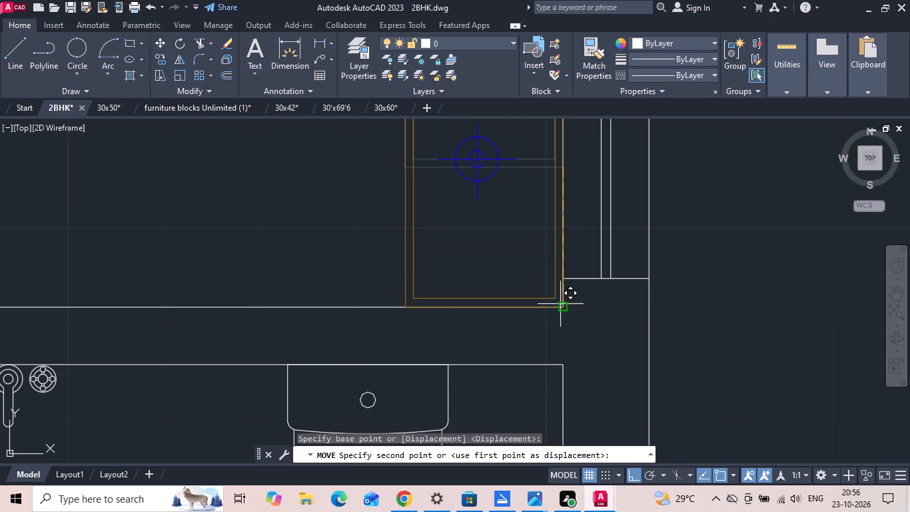
left_click(560, 304)
Copy the bed with side tables from the upper bedroom straight down into the lower bedroom beside the wardrobe.
scroll(560, 191, "down", 6)
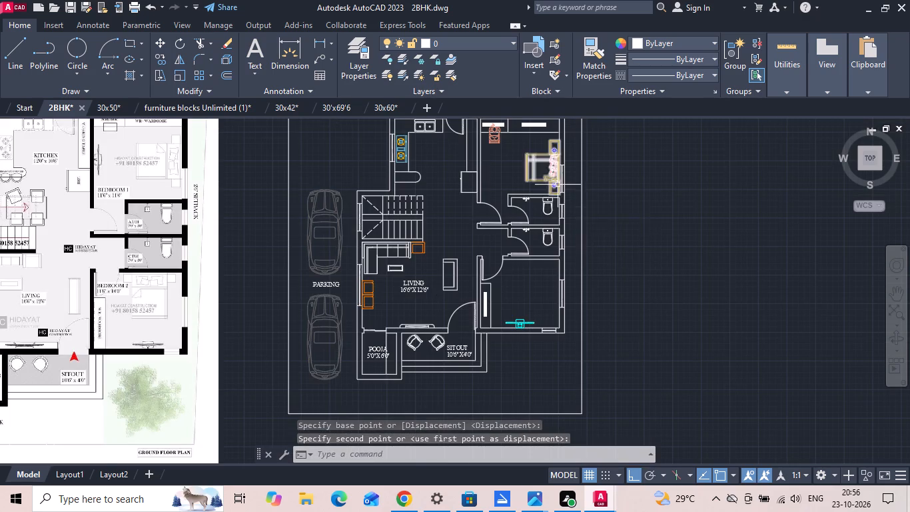
scroll(558, 185, "up", 2)
left_click(521, 171)
right_click(460, 166)
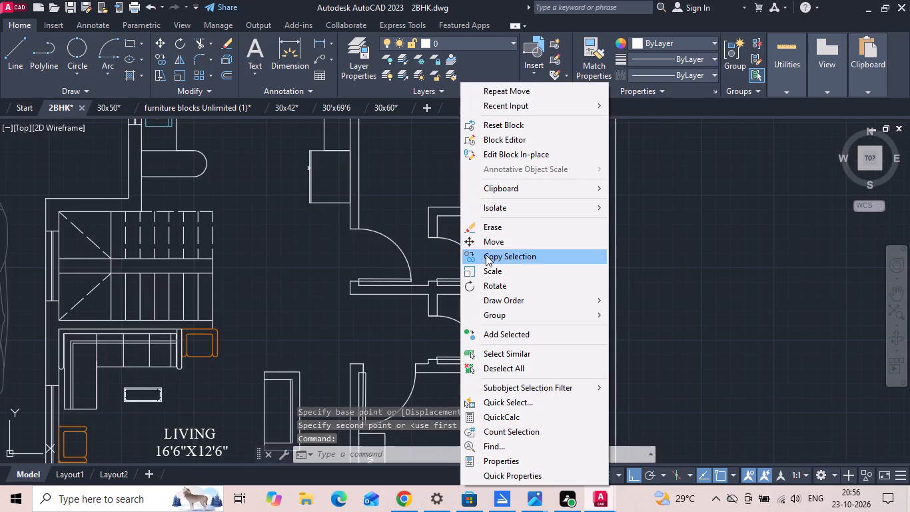
left_click(486, 255)
left_click(494, 155)
scroll(493, 161, "down", 2)
scroll(468, 292, "up", 3)
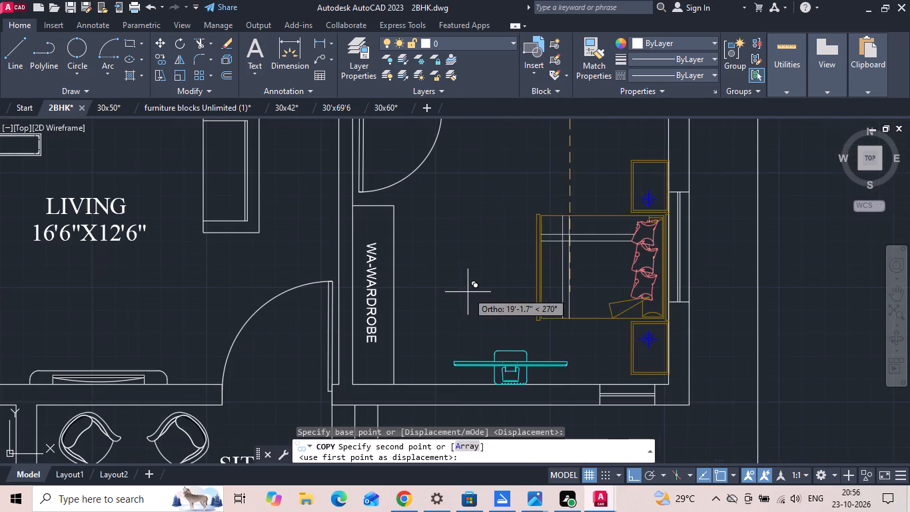
left_click(467, 292)
key("Escape")
Rotate the copied bed 90° in the lower bedroom so its headboard faces the room's upper wall.
left_click_drag(528, 217, 524, 225)
left_click(502, 252)
left_click_drag(567, 223, 560, 227)
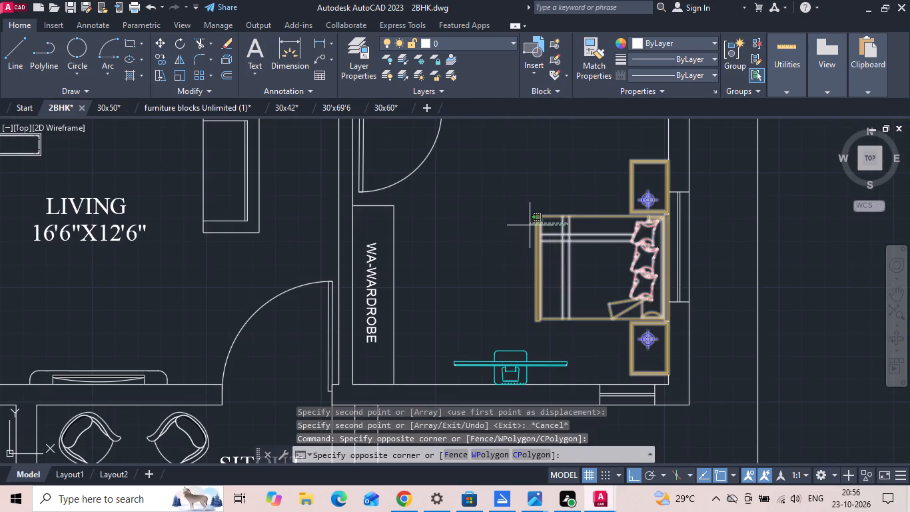
left_click(527, 225)
right_click(527, 225)
left_click(562, 281)
left_click(583, 253)
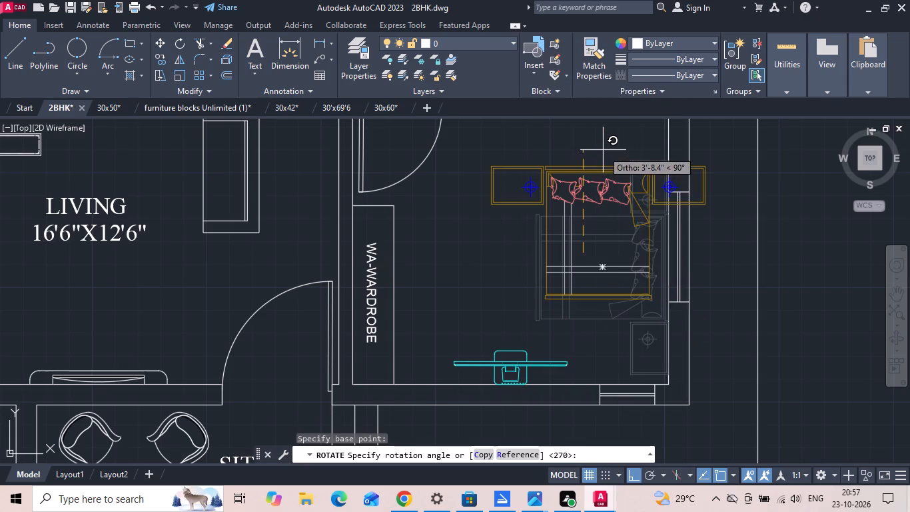
left_click(603, 149)
Move the rotated bed so its outer side table's upper corner meets the lower bedroom's inner corner at the upper and outer walls.
left_click_drag(602, 149, 572, 190)
left_click(546, 227)
right_click(542, 221)
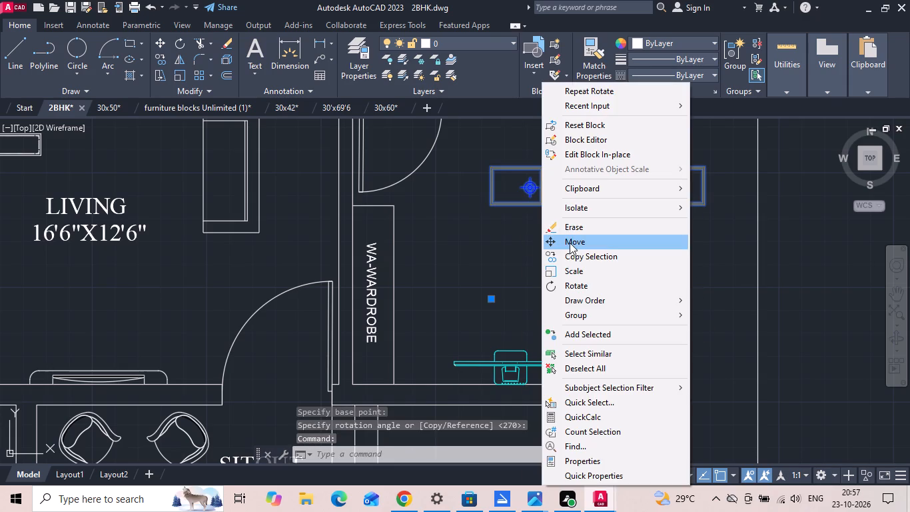
left_click(570, 244)
middle_click_drag(579, 235, 459, 275)
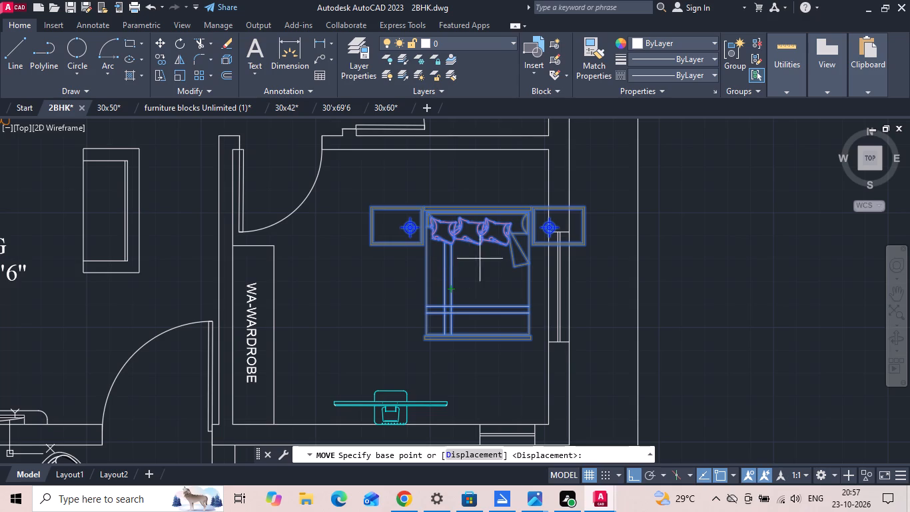
scroll(590, 192, "up", 3)
left_click(560, 255)
scroll(560, 277, "down", 2)
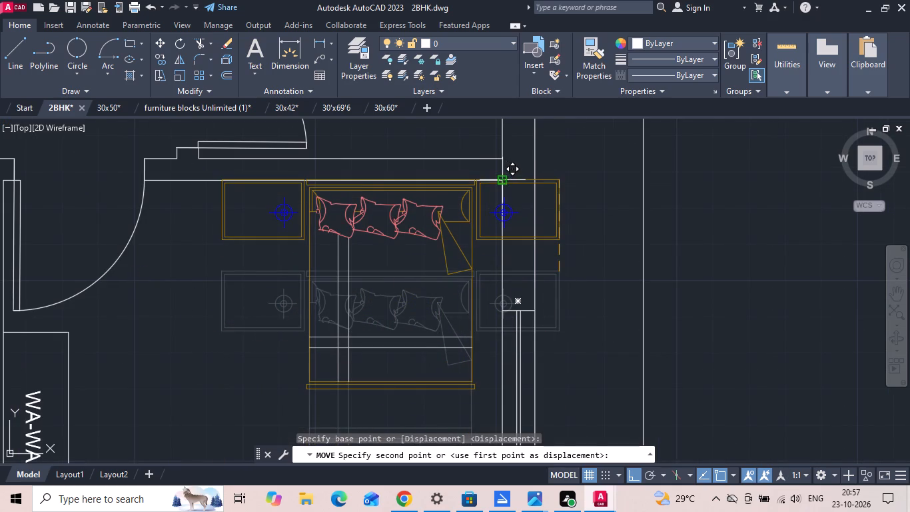
left_click(505, 184)
Save the 2BHK drawing.
scroll(527, 210, "down", 5)
scroll(446, 242, "up", 1)
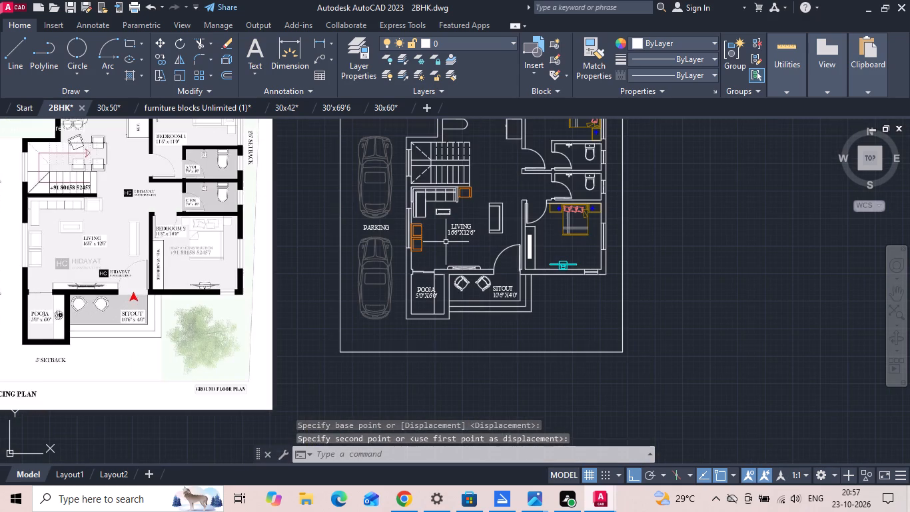
key("ctrl+s")
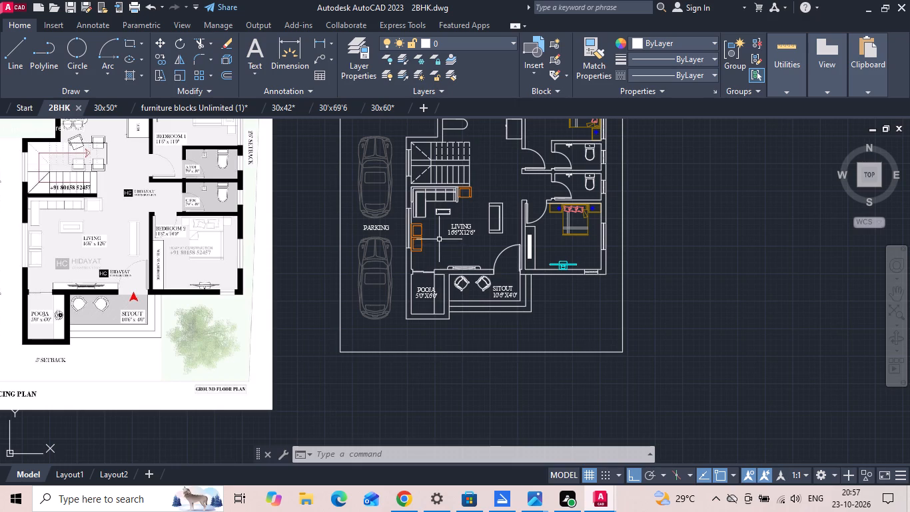
Switch to the furniture blocks Unlimited (1) drawing and look through its dining table blocks for a suitable set.
left_click(156, 106)
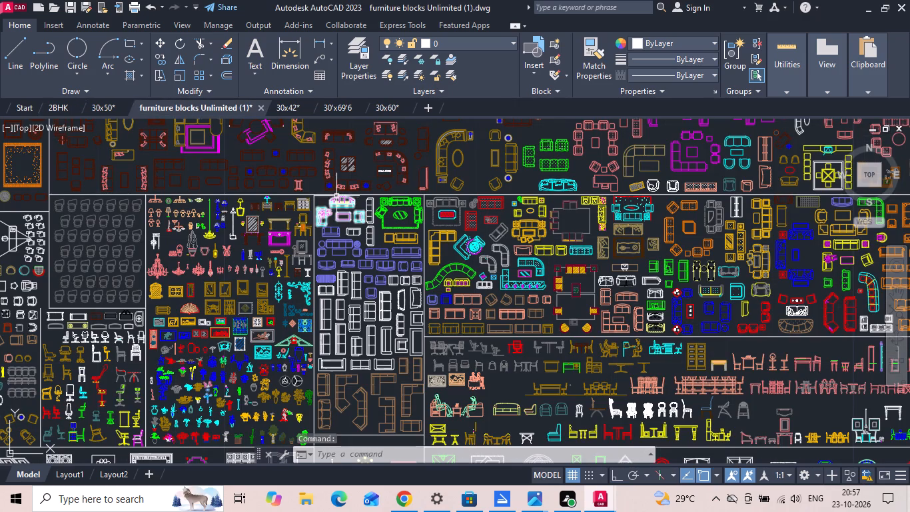
middle_click_drag(336, 195, 368, 333)
middle_click_drag(313, 226, 381, 413)
scroll(381, 413, "down", 2)
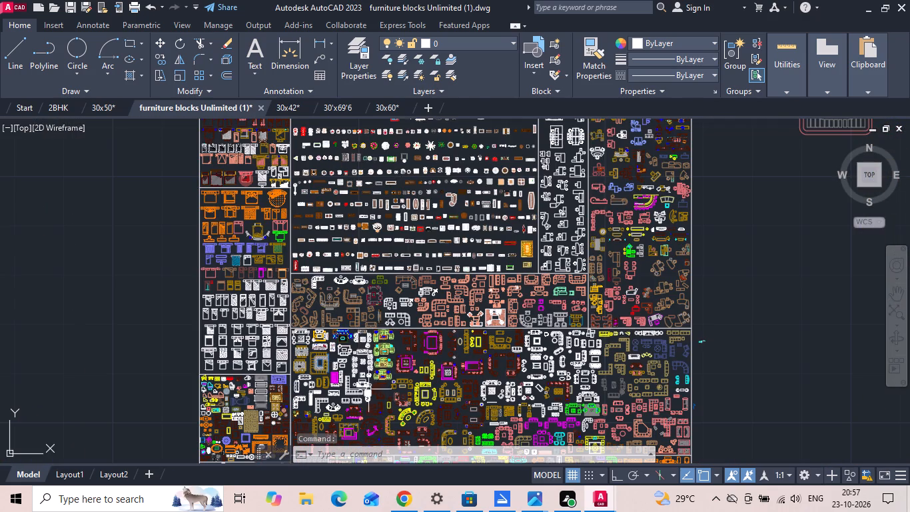
middle_click_drag(311, 201, 292, 384)
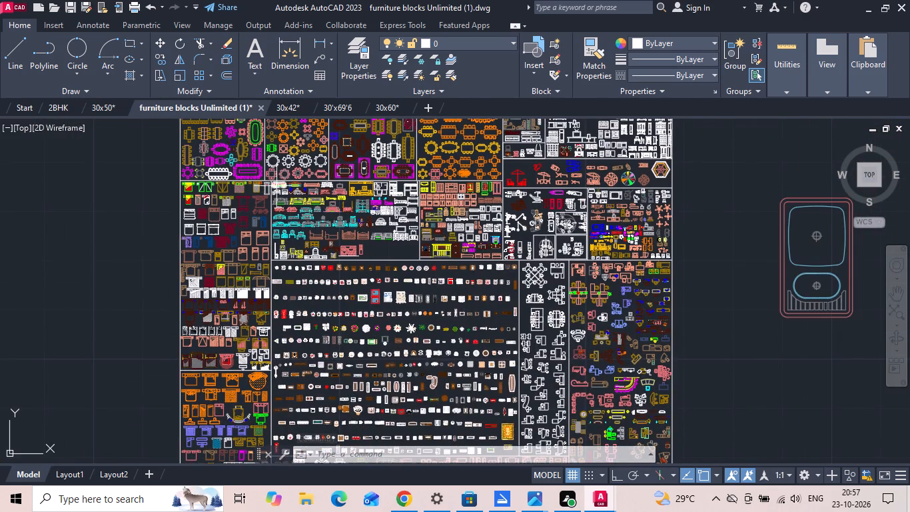
scroll(280, 159, "up", 3)
middle_click_drag(280, 158, 280, 332)
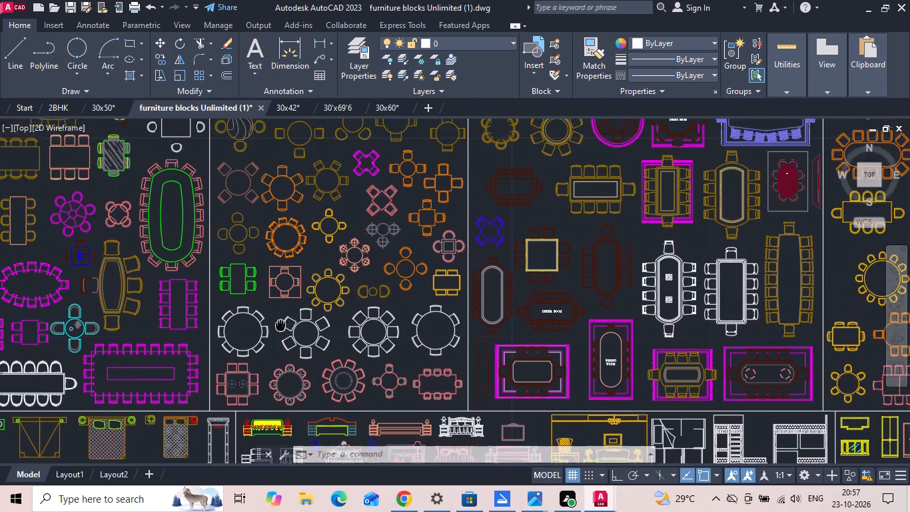
middle_click_drag(280, 332, 277, 369)
scroll(380, 190, "up", 1)
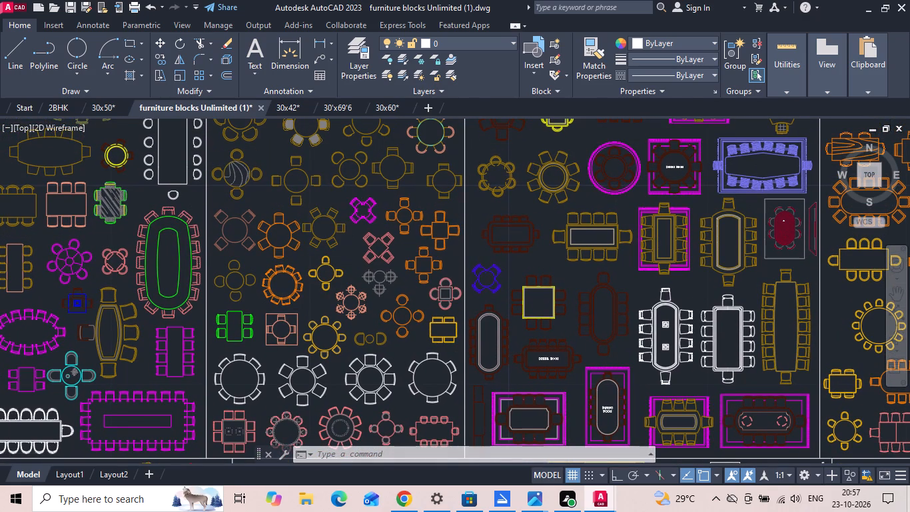
middle_click_drag(380, 211, 406, 358)
scroll(350, 328, "down", 1)
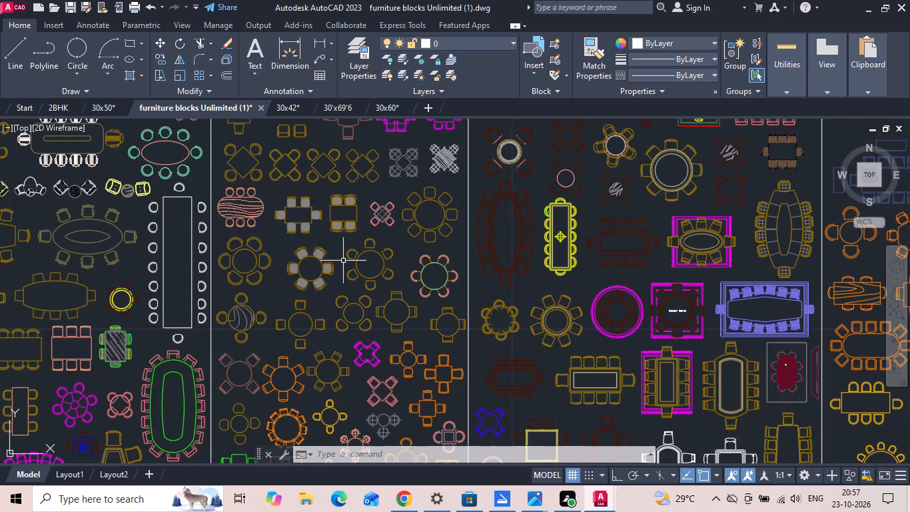
middle_click_drag(383, 200, 395, 293)
middle_click_drag(322, 206, 334, 305)
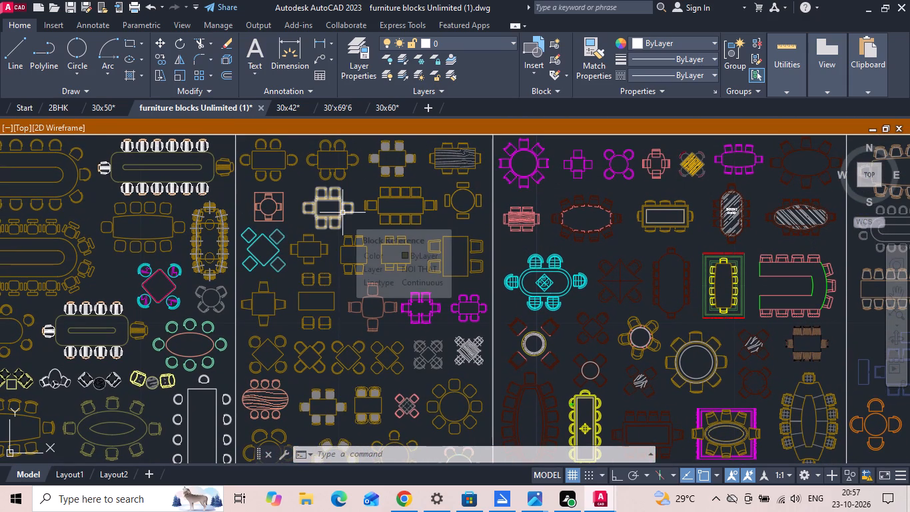
middle_click_drag(222, 203, 372, 171)
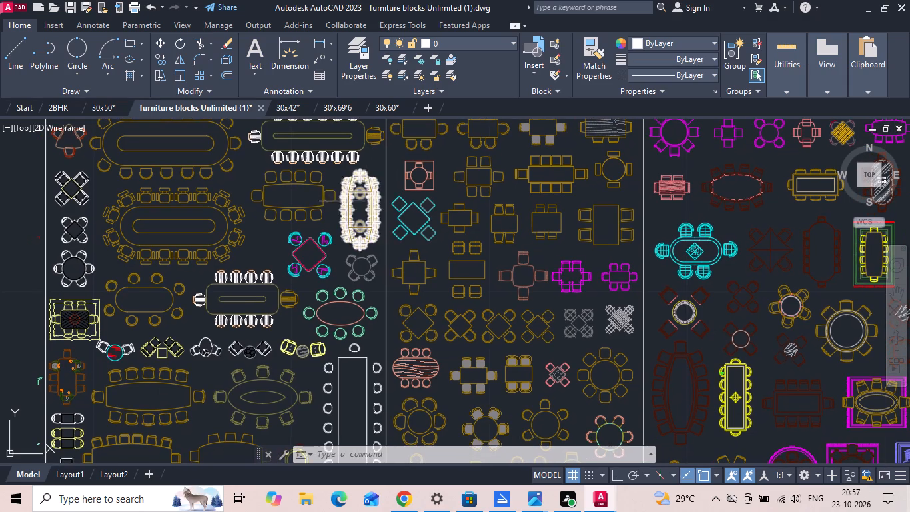
middle_click_drag(219, 212, 218, 293)
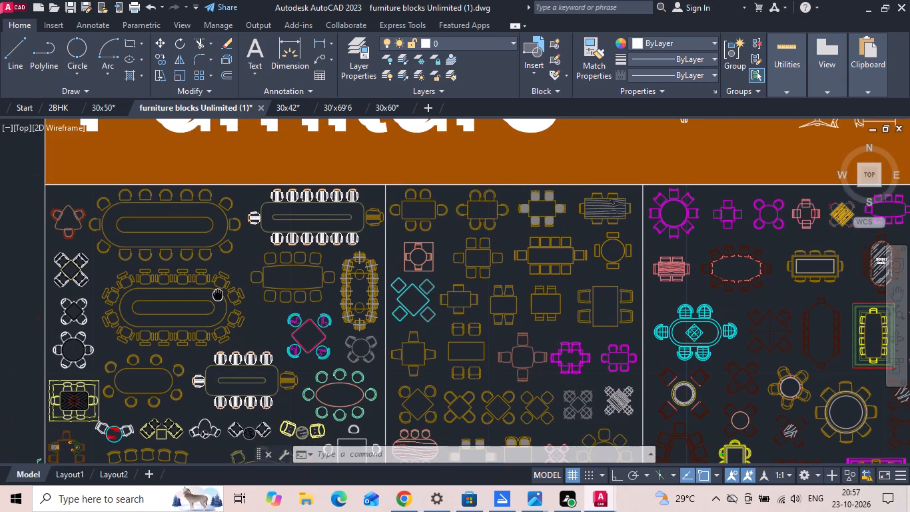
middle_click_drag(218, 293, 212, 169)
middle_click_drag(207, 321, 201, 161)
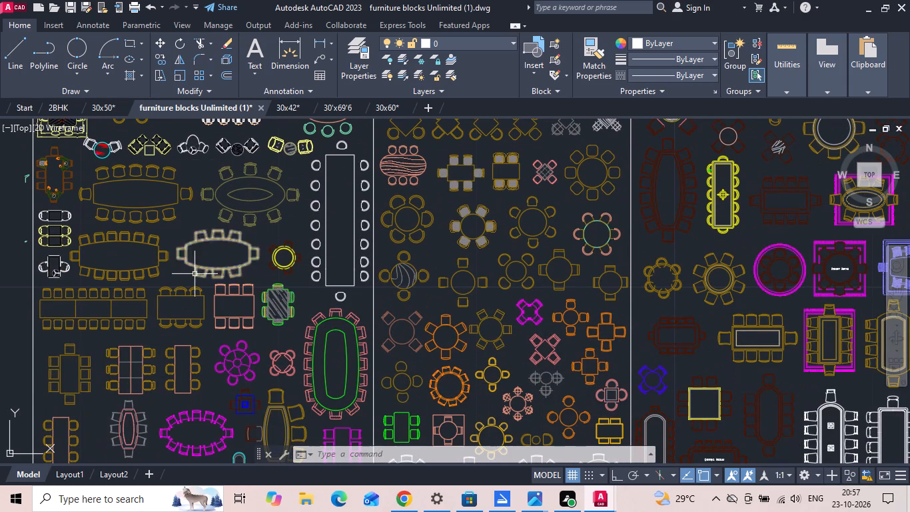
middle_click_drag(188, 293, 175, 201)
middle_click_drag(174, 302, 167, 190)
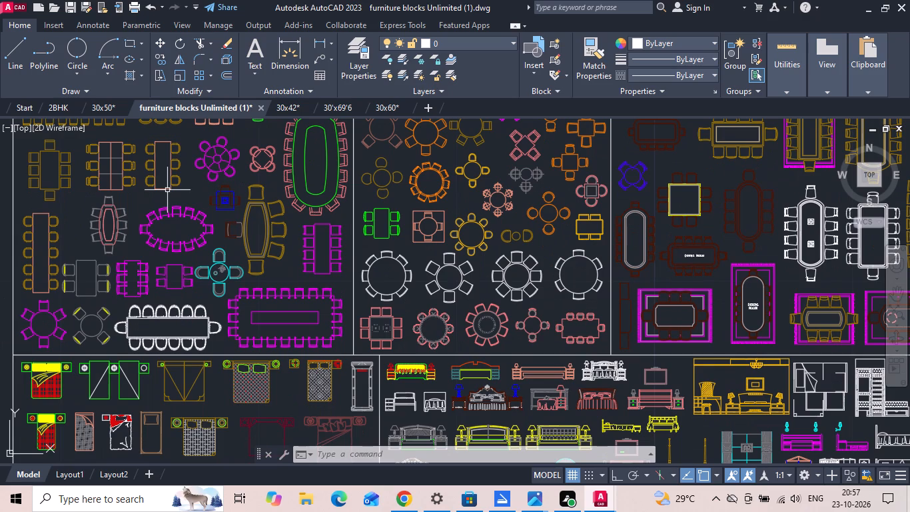
middle_click_drag(470, 229, 373, 368)
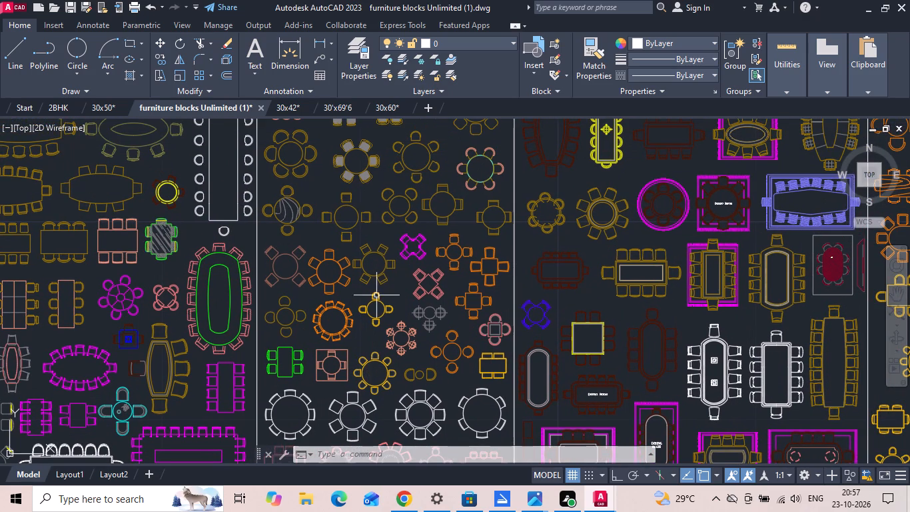
middle_click_drag(397, 201, 344, 363)
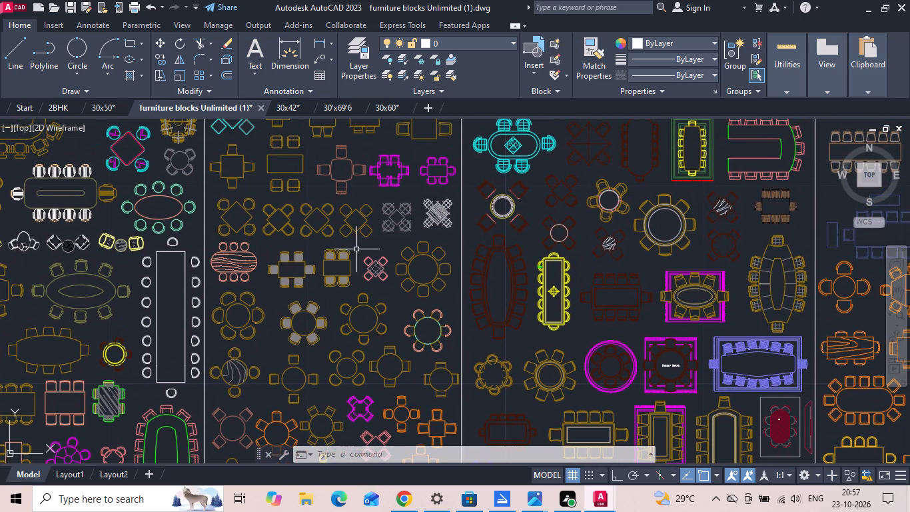
middle_click_drag(355, 281, 288, 393)
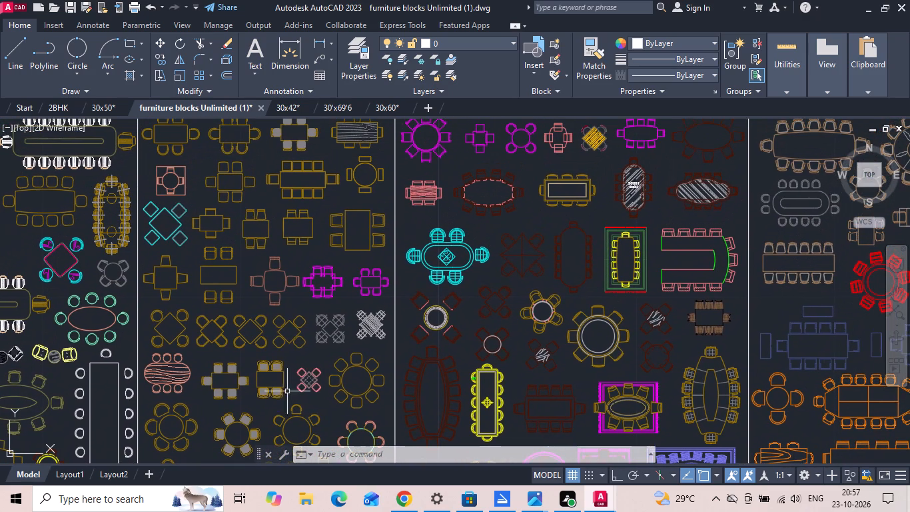
Copy the four-chair rectangular dining set from the furniture blocks drawing and paste it into the 2BHK plan beside the staircase.
left_click(231, 272)
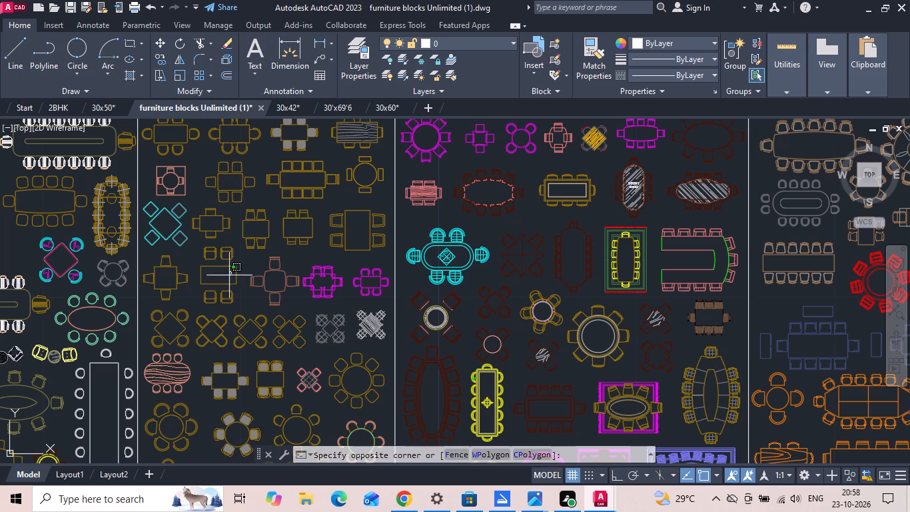
left_click(274, 278)
left_click(334, 245)
scroll(334, 244, "down", 1)
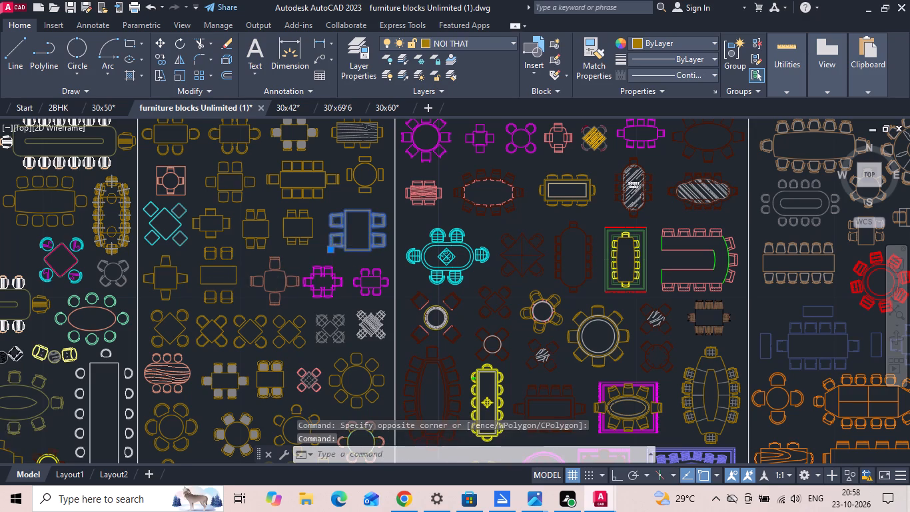
middle_click_drag(506, 284, 406, 292)
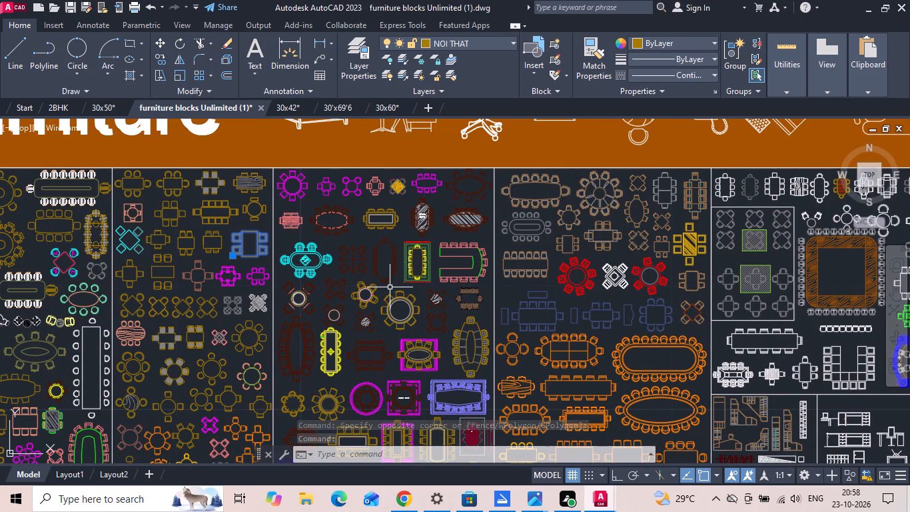
middle_click_drag(789, 306, 558, 311)
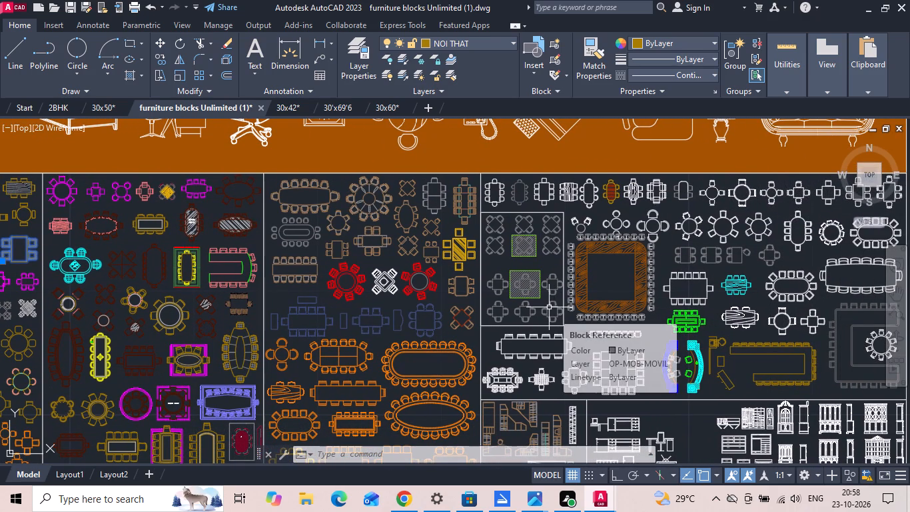
middle_click_drag(549, 307, 468, 293)
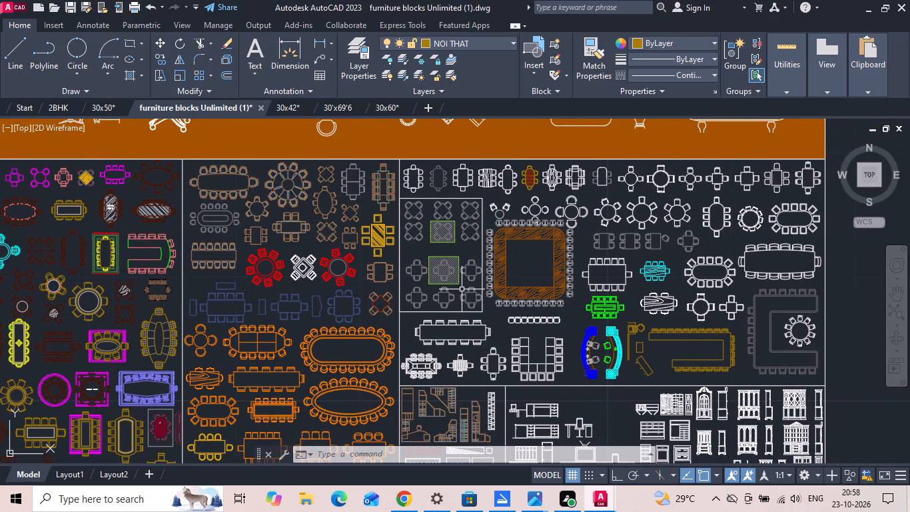
middle_click_drag(236, 269, 455, 282)
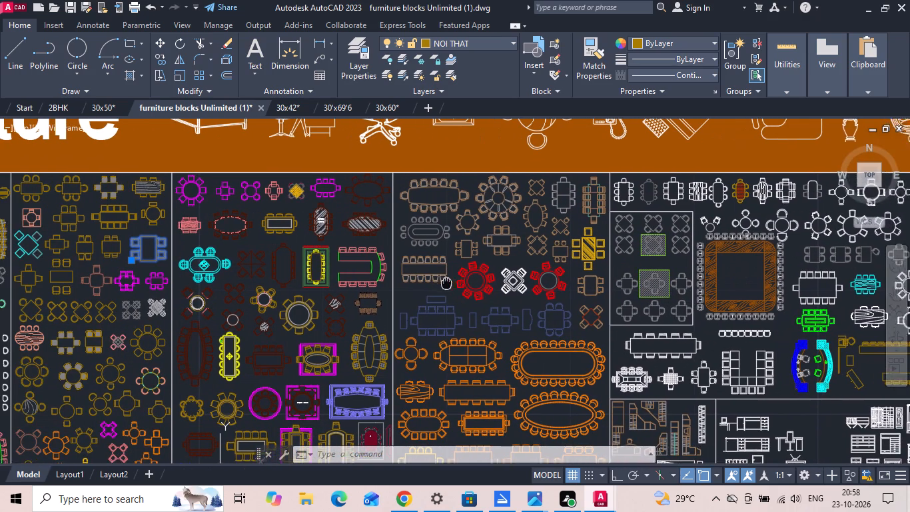
middle_click_drag(455, 282, 460, 282)
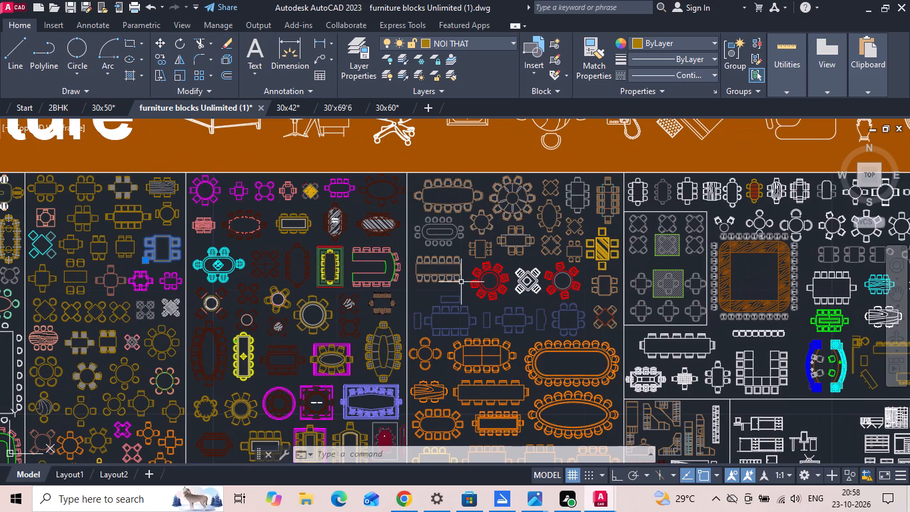
key("ctrl+c")
left_click(49, 102)
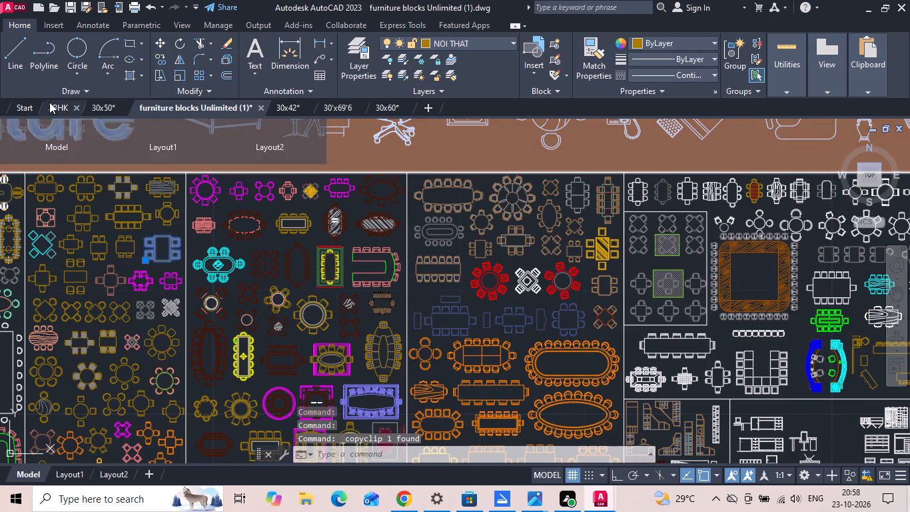
key("ctrl+v")
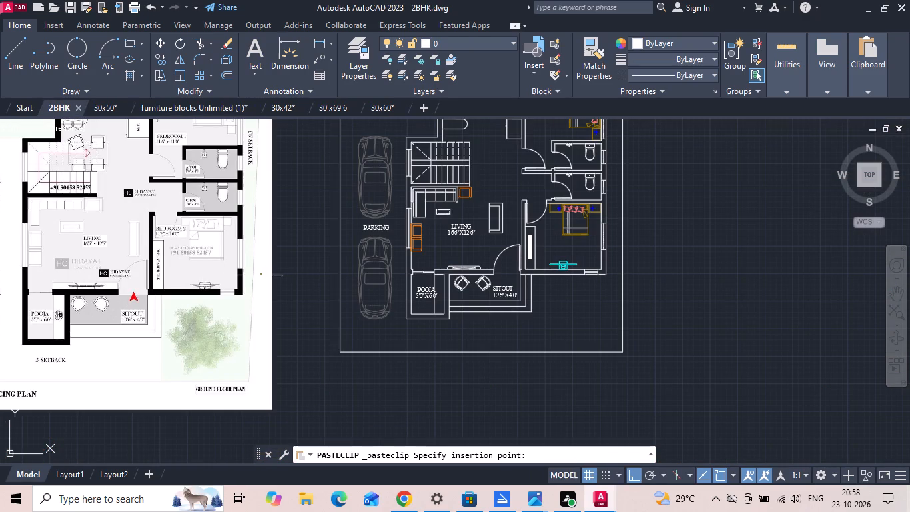
scroll(480, 138, "up", 3)
left_click(466, 145)
Scale the pasted dining set by a factor of 39.3701.
middle_click_drag(468, 165, 478, 232)
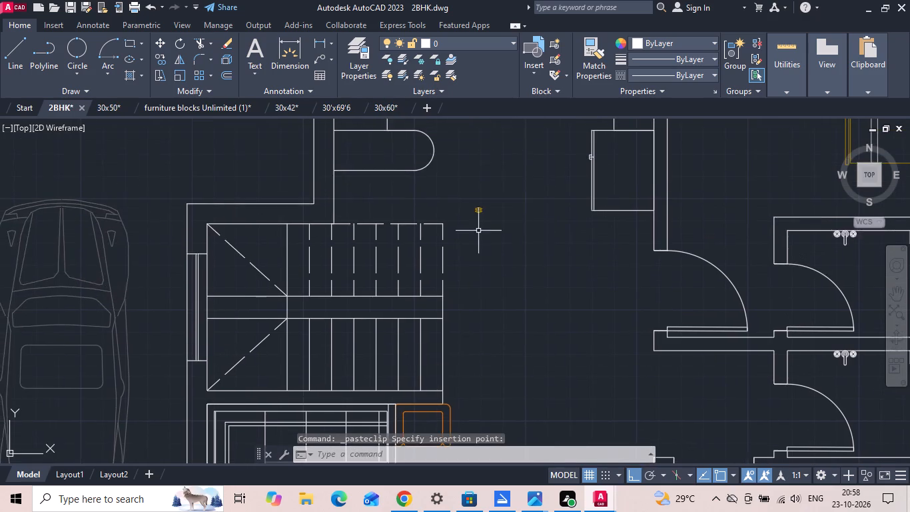
scroll(478, 220, "up", 2)
left_click(478, 195)
left_click(469, 179)
right_click(469, 179)
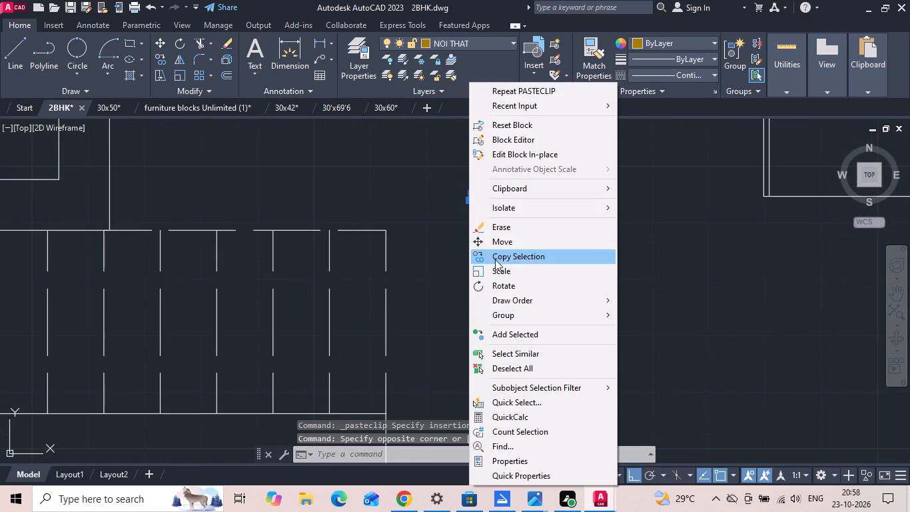
left_click(495, 270)
scroll(475, 210, "up", 3)
left_click(467, 181)
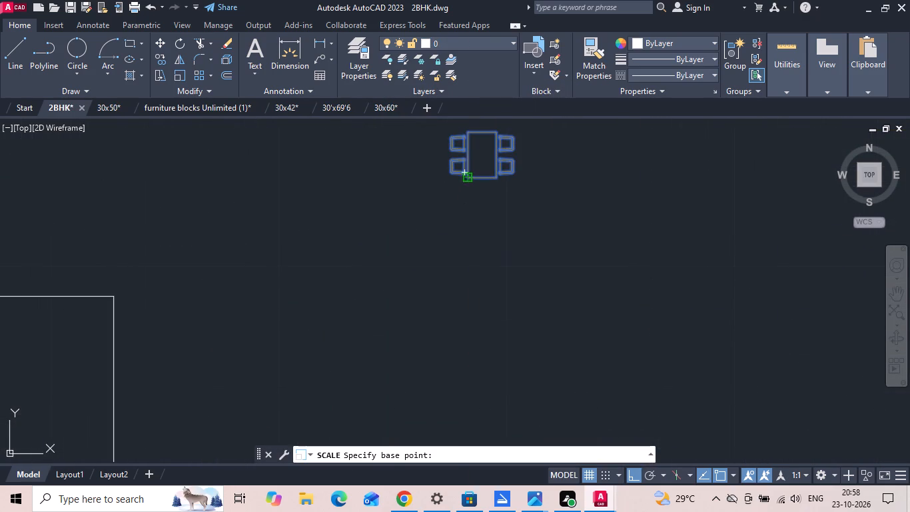
scroll(466, 229, "down", 6)
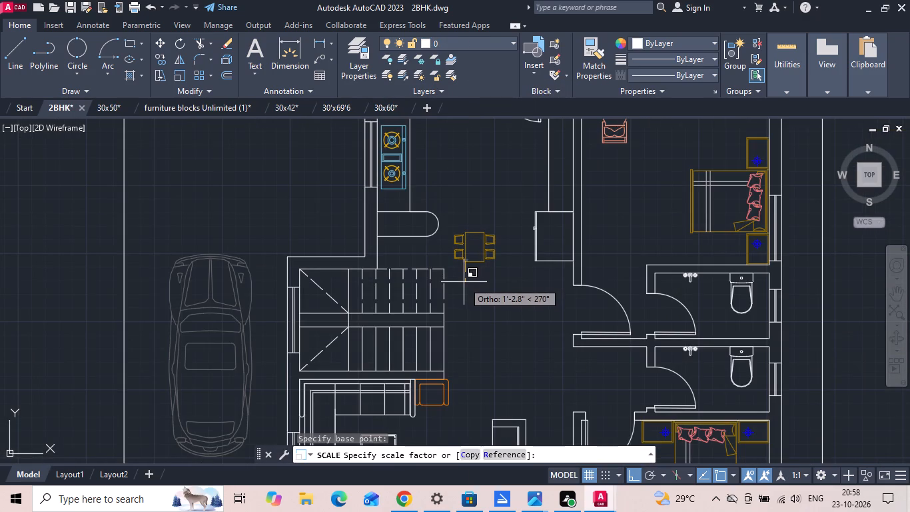
type("39.3701")
key("Return")
scroll(460, 223, "down", 3)
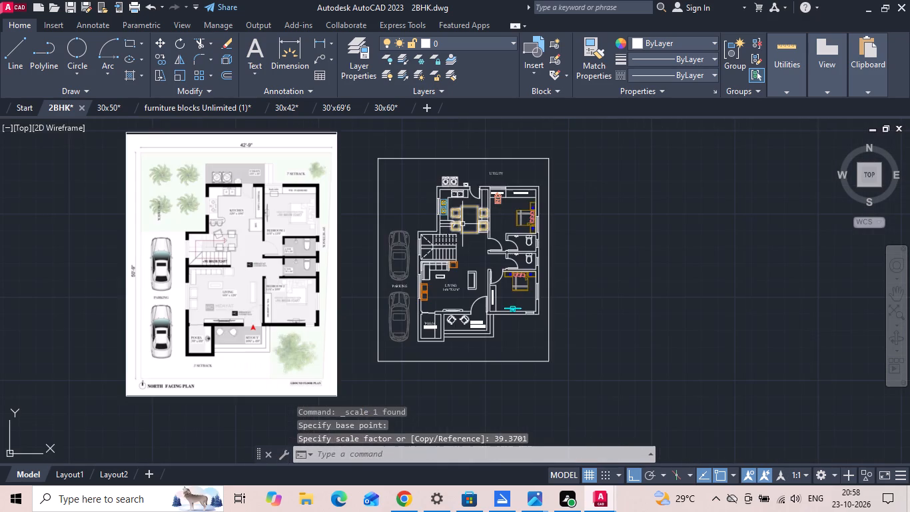
Rotate the dining set a quarter turn so its chairs sit above and below the table.
scroll(456, 207, "up", 2)
left_click(476, 206)
right_click(476, 207)
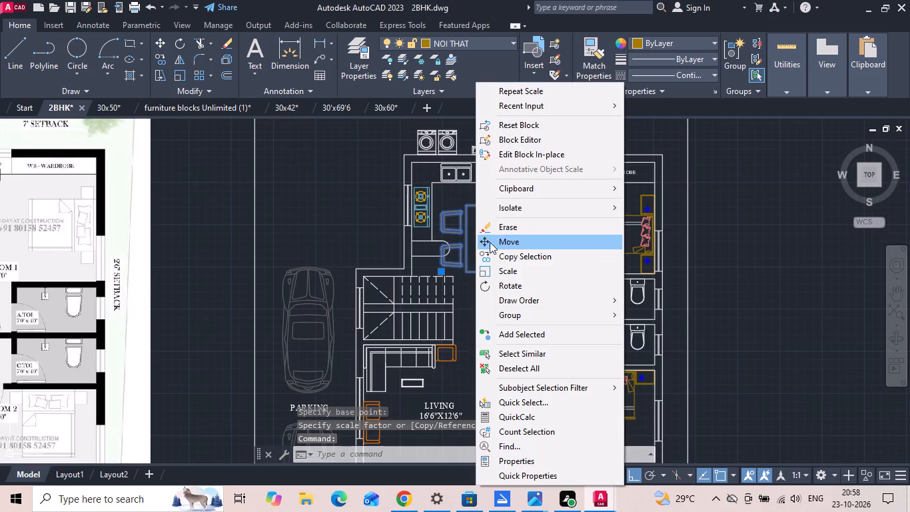
left_click(494, 279)
scroll(494, 247, "up", 1)
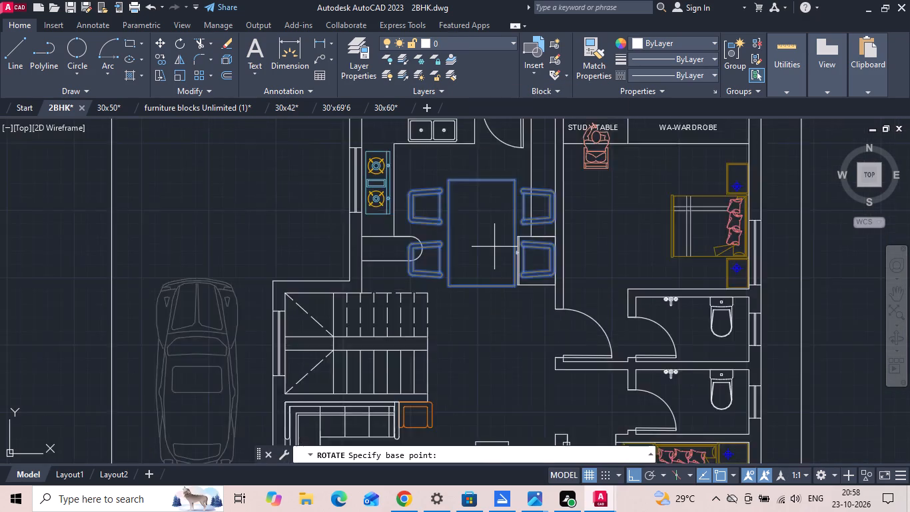
scroll(494, 246, "up", 1)
left_click(492, 257)
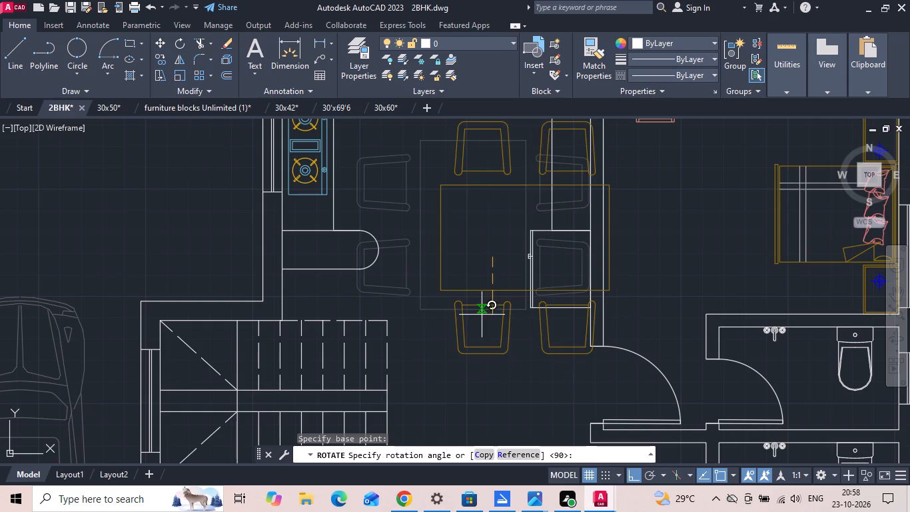
left_click(479, 400)
Scale the dining set down to about half size from the table's upper corner nearest the stove counter.
left_click_drag(482, 301, 480, 294)
left_click(462, 255)
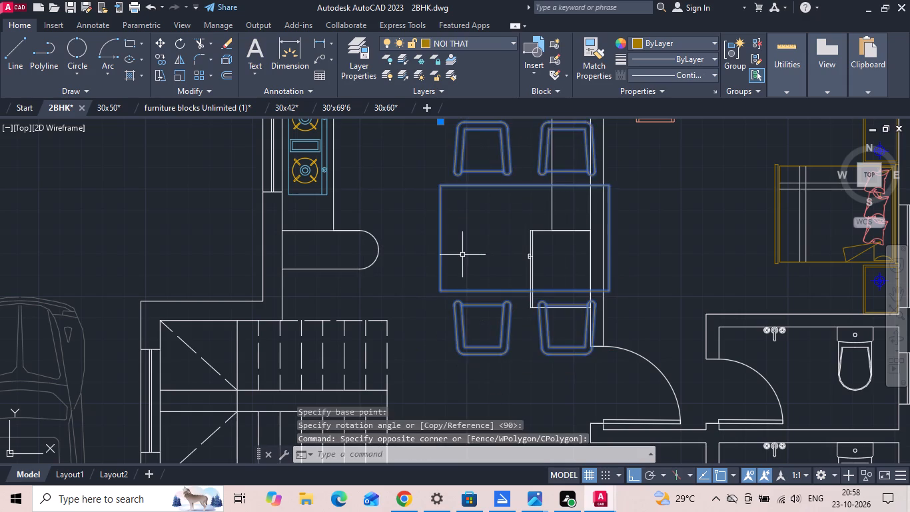
right_click(462, 255)
left_click(478, 265)
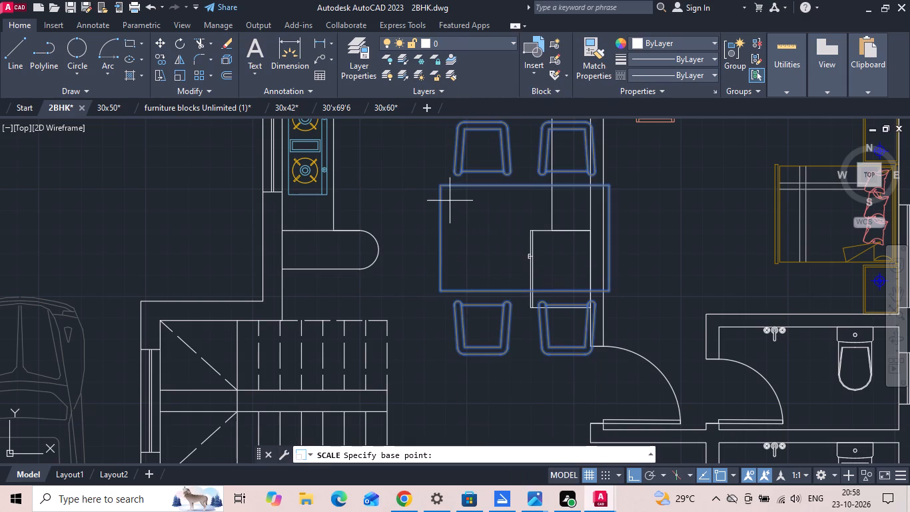
left_click(441, 189)
left_click(453, 244)
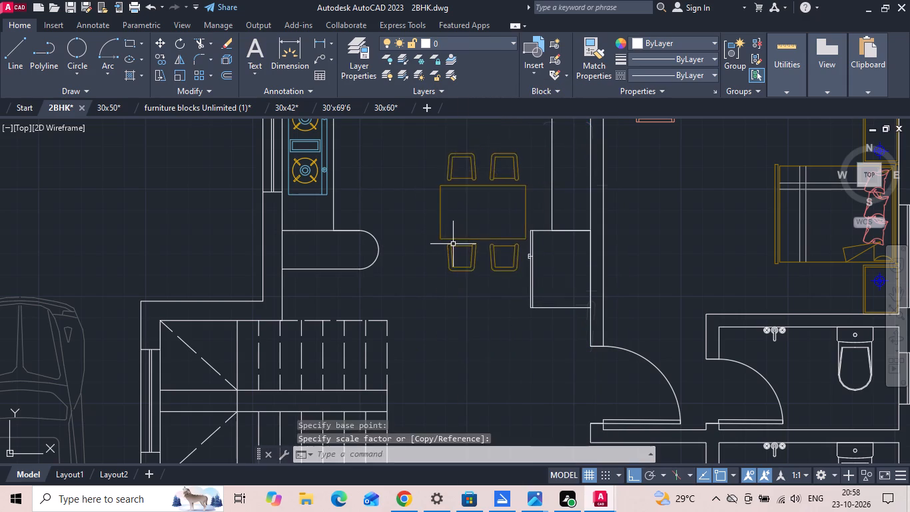
Move the dining set onto the staircase, placing the table's lower outer corner at the open end of the middle divider's lower line.
scroll(498, 251, "down", 2)
middle_click_drag(140, 259, 329, 245)
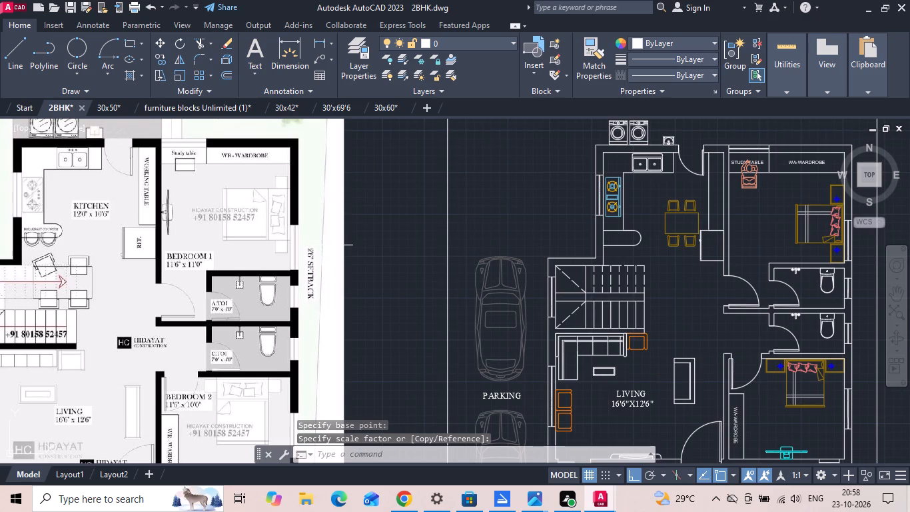
scroll(685, 252, "up", 2)
left_click_drag(668, 187, 658, 209)
left_click(654, 217)
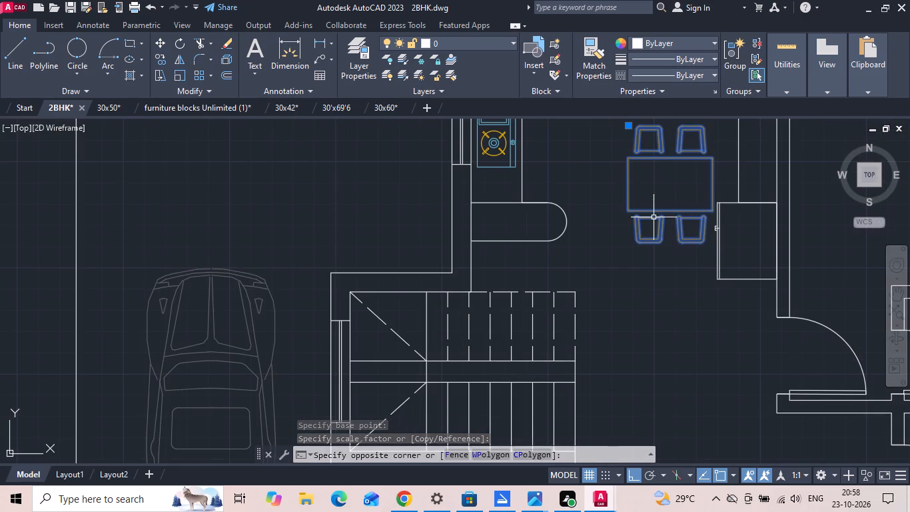
right_click(654, 217)
left_click(680, 241)
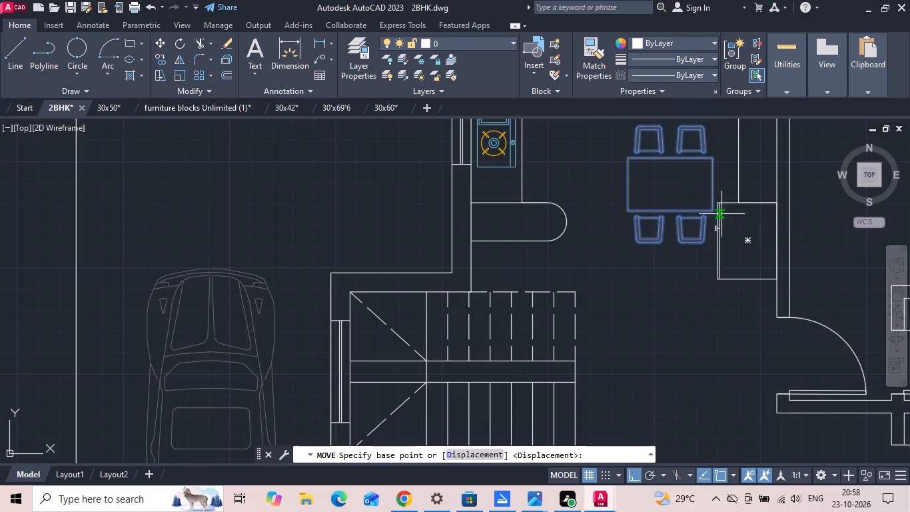
left_click(714, 210)
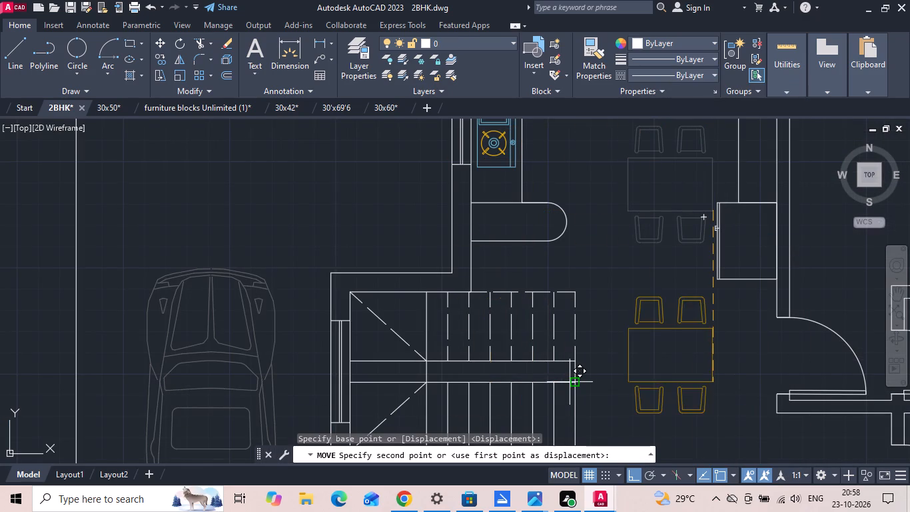
left_click(572, 379)
Move the dining set straight up so the lower chairs' backs meet the lower line of the staircase's middle divider.
middle_click_drag(569, 367, 546, 254)
scroll(542, 261, "up", 1)
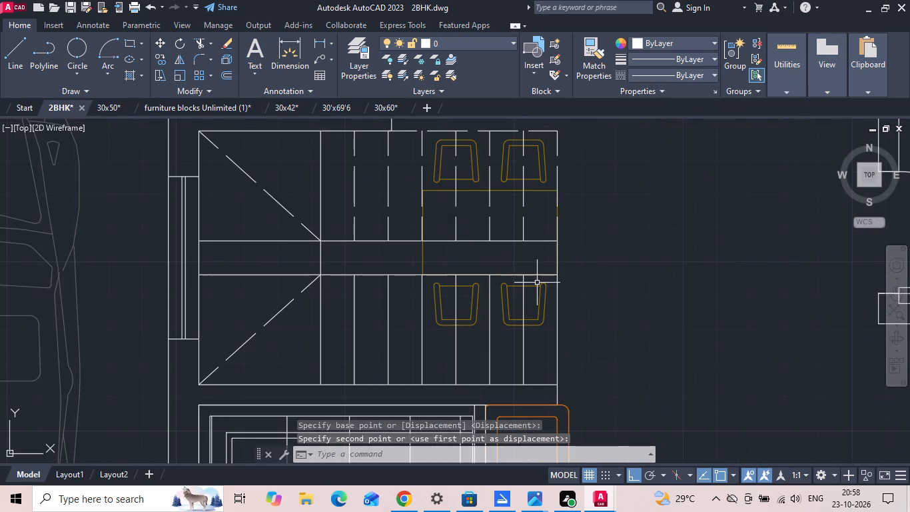
left_click(537, 283)
left_click(534, 291)
right_click(534, 291)
left_click(560, 243)
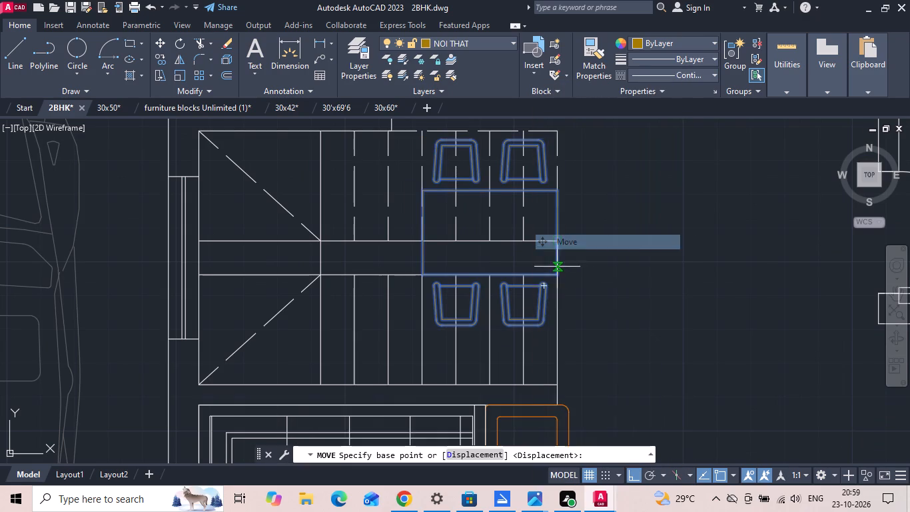
scroll(542, 311, "up", 1)
left_click(512, 336)
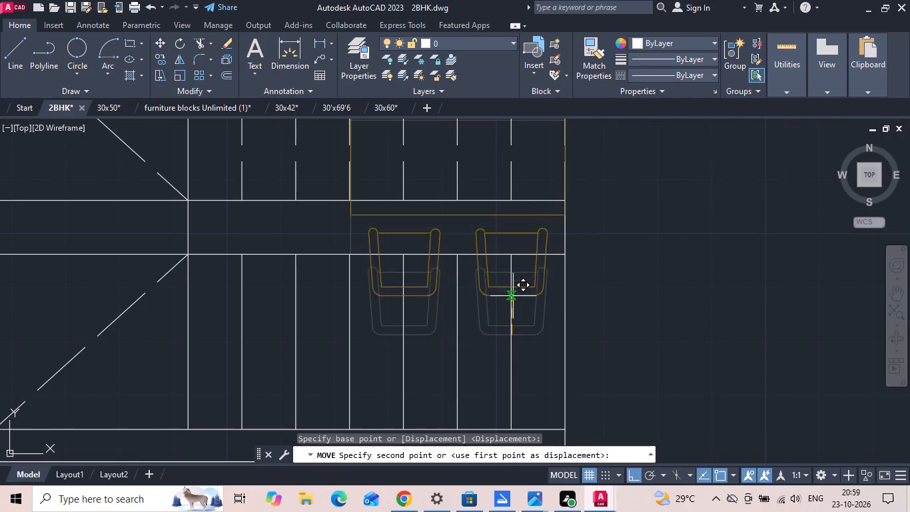
left_click(512, 251)
Save the 2BHK drawing.
scroll(504, 301, "down", 4)
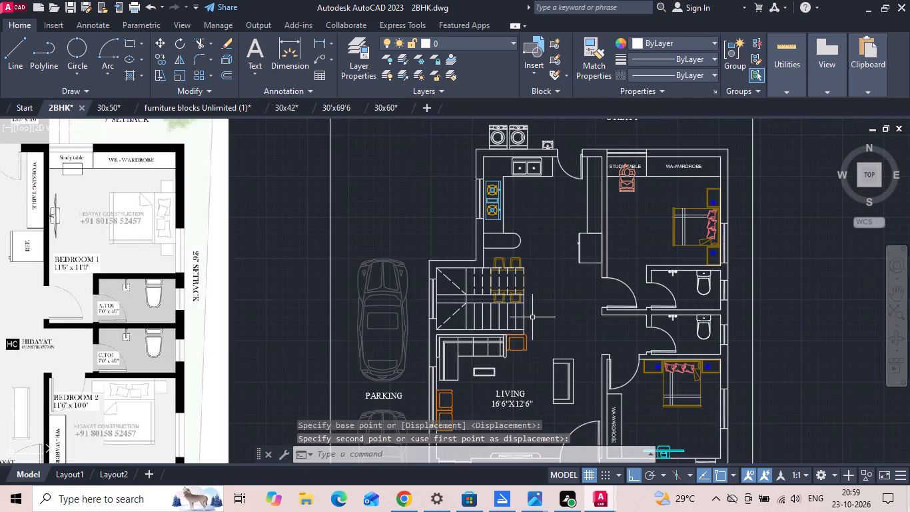
scroll(534, 317, "down", 1)
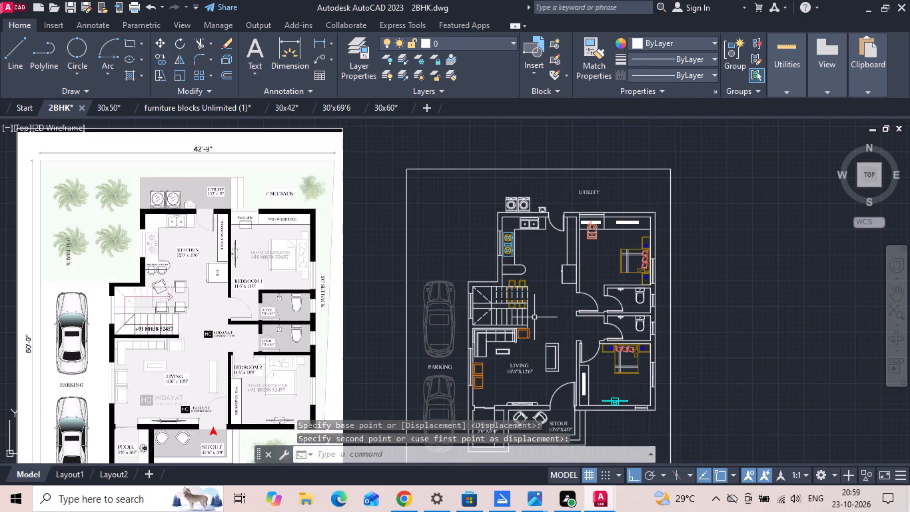
key("ctrl+s")
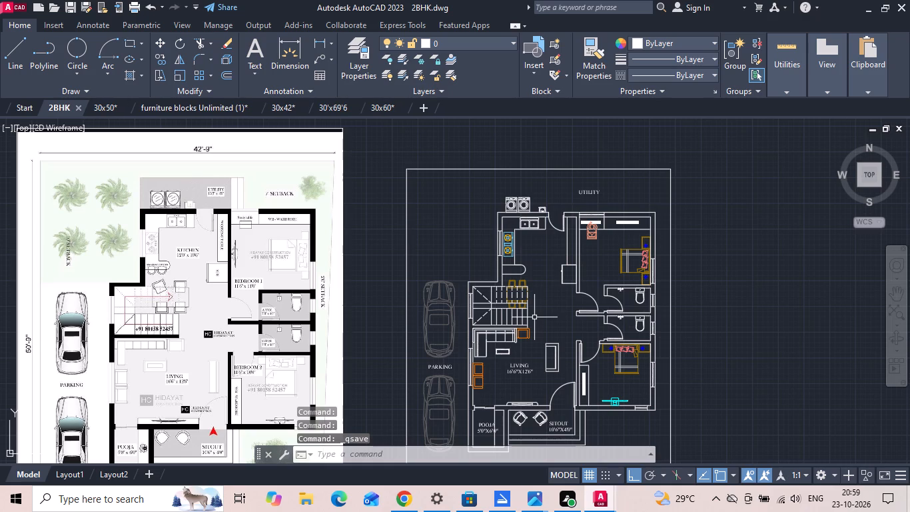
Trim the breakfast counter's upper edge line where it crosses the kitchen counter.
scroll(514, 262, "up", 3)
type("TR")
key("space")
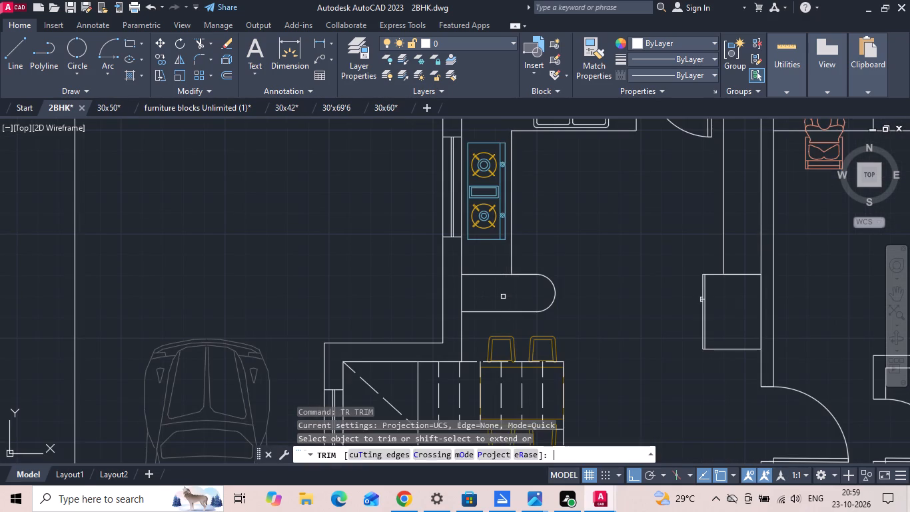
left_click(492, 277)
left_click(491, 269)
key("Escape")
Copy the BREAKFAST COUNTER label and the two counter stools from the 30'x69'6 drawing to the clipboard.
scroll(456, 263, "down", 2)
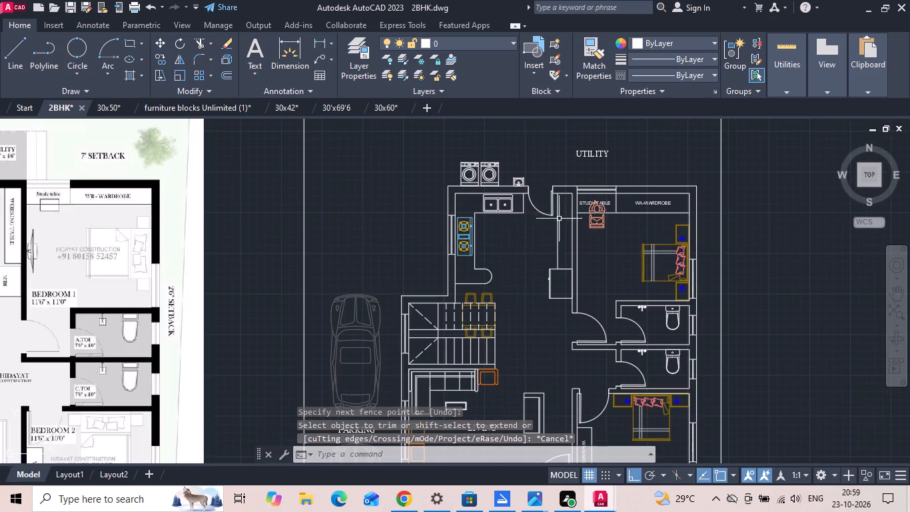
scroll(636, 203, "up", 2)
scroll(644, 197, "down", 2)
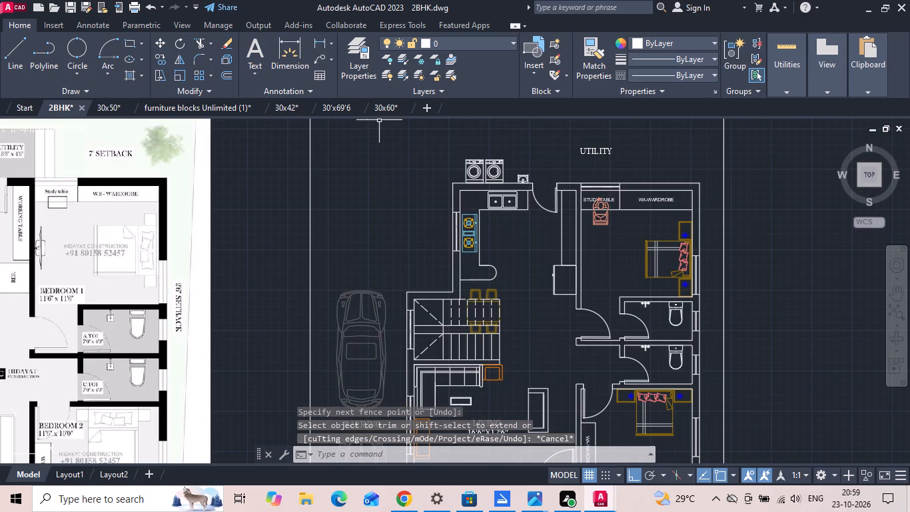
left_click(385, 109)
scroll(426, 192, "down", 2)
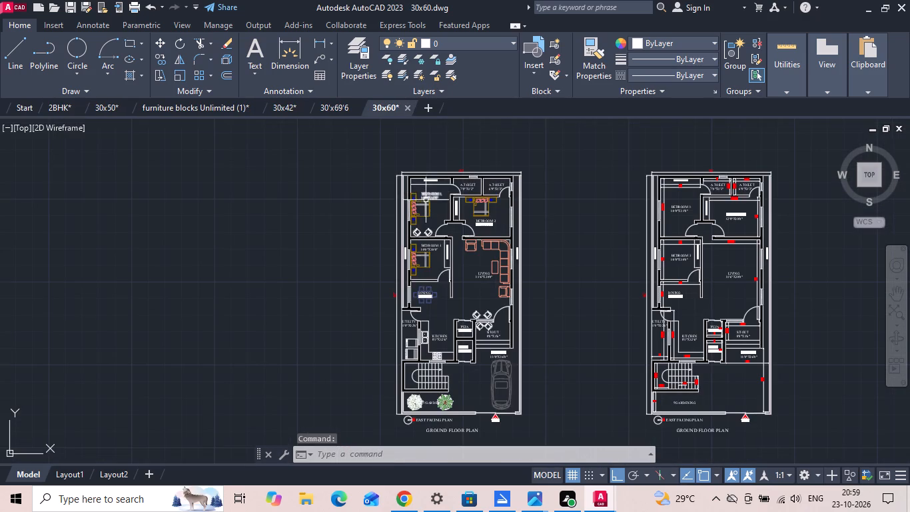
scroll(443, 293, "up", 1)
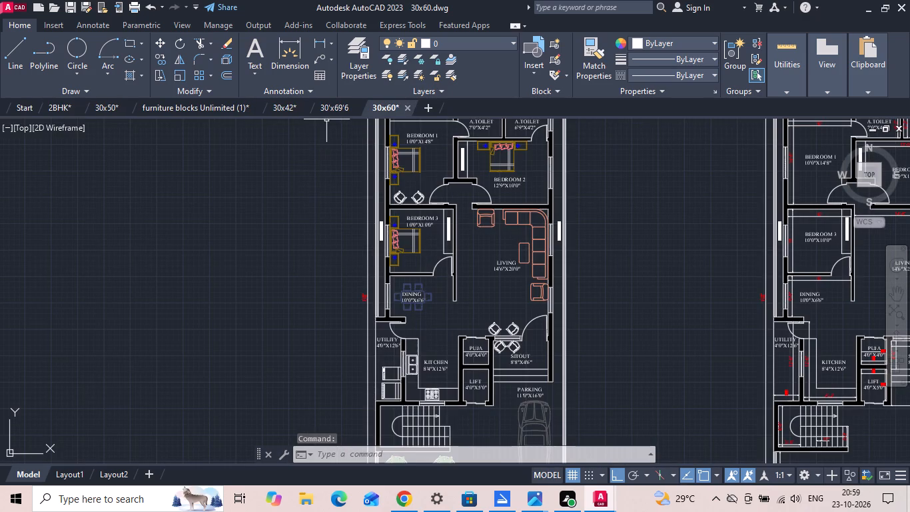
left_click(330, 105)
scroll(318, 289, "up", 2)
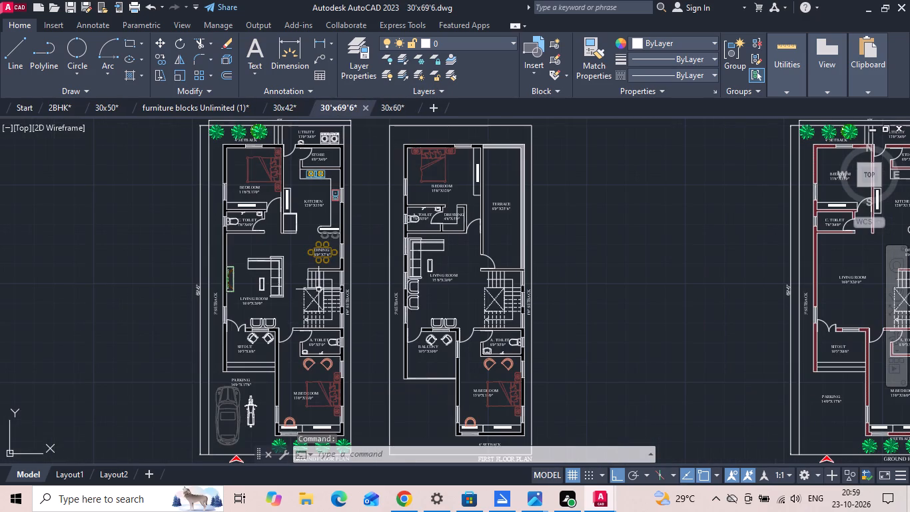
scroll(320, 256, "up", 3)
left_click(352, 145)
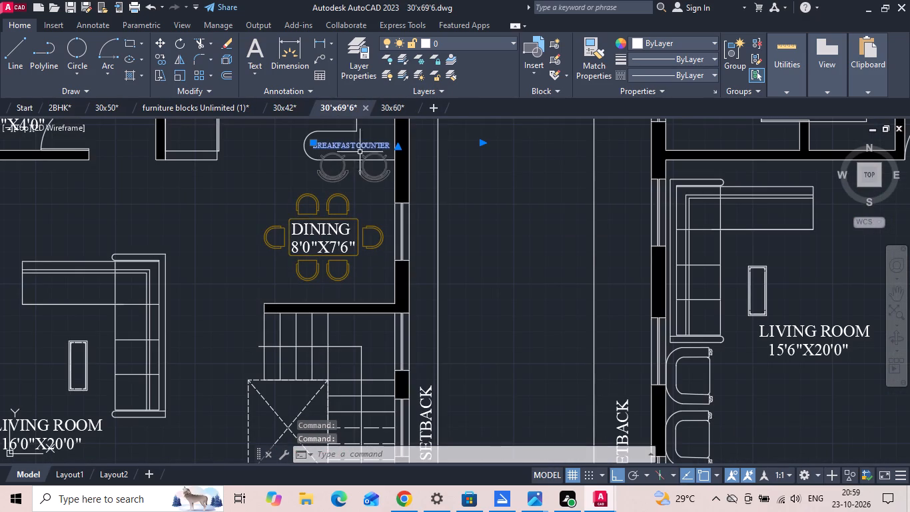
left_click(369, 165)
left_click(324, 175)
key("ctrl+c")
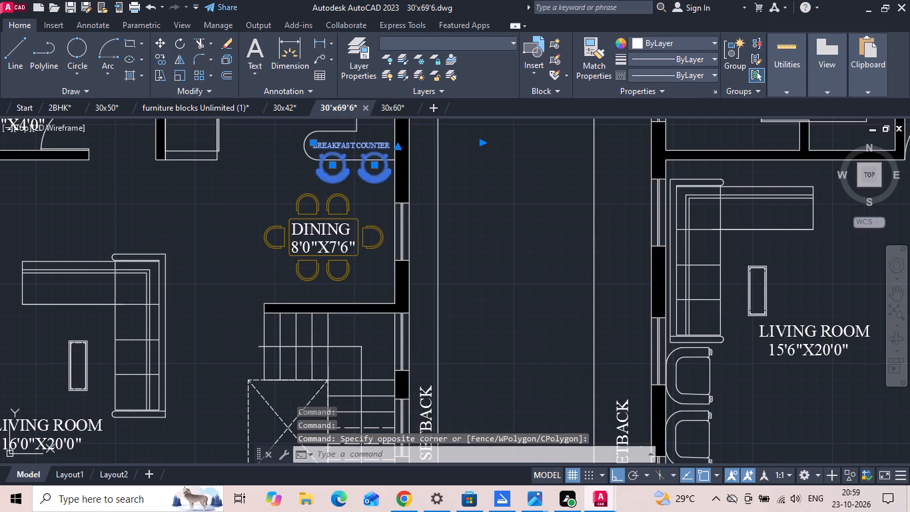
Paste the label and stools into the 2BHK drawing at the kitchen's breakfast counter, with the label starting at the wall's inner line.
left_click(67, 108)
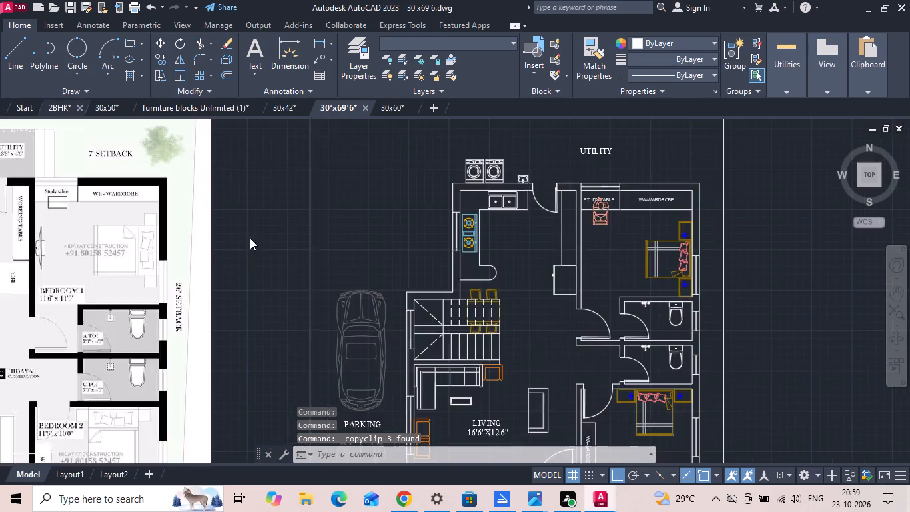
key("ctrl+v")
scroll(462, 285, "up", 3)
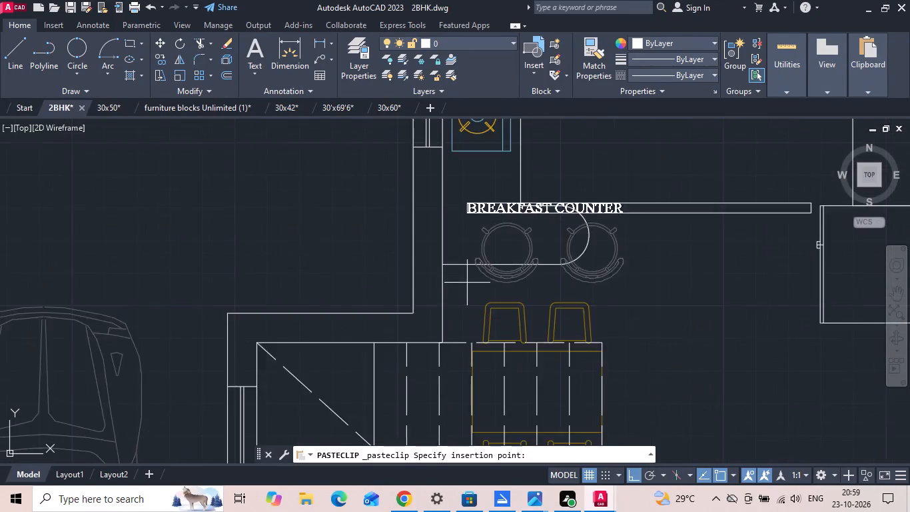
scroll(467, 283, "up", 1)
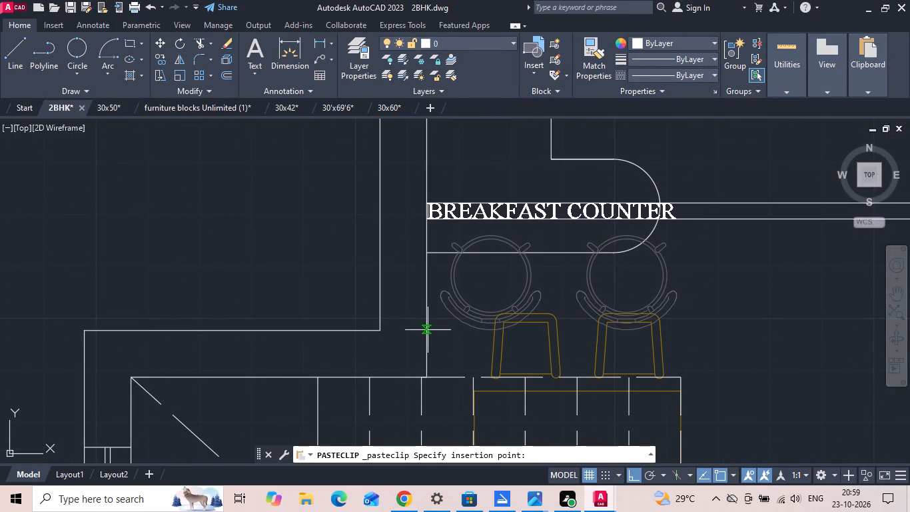
left_click(426, 329)
Set the text height of the BREAKFAST COUNTER label to 2.5".
scroll(619, 238, "down", 4)
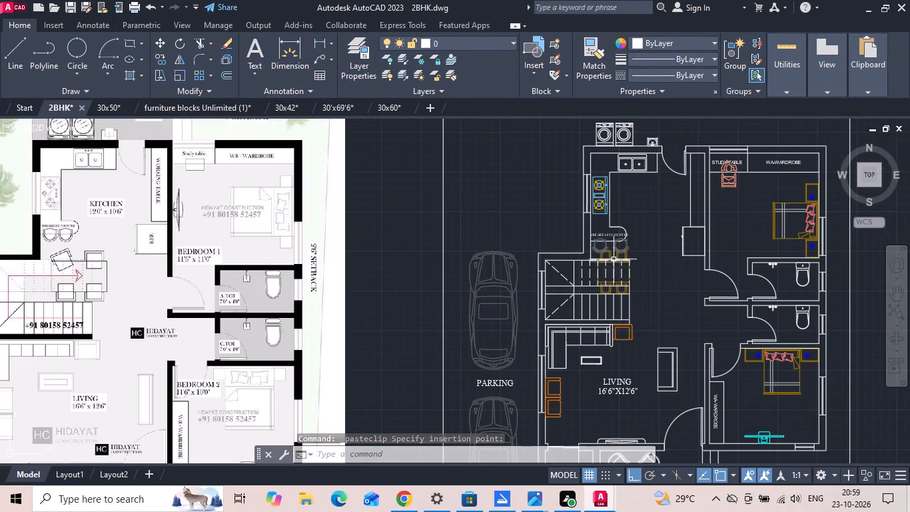
scroll(614, 259, "up", 5)
scroll(608, 237, "down", 2)
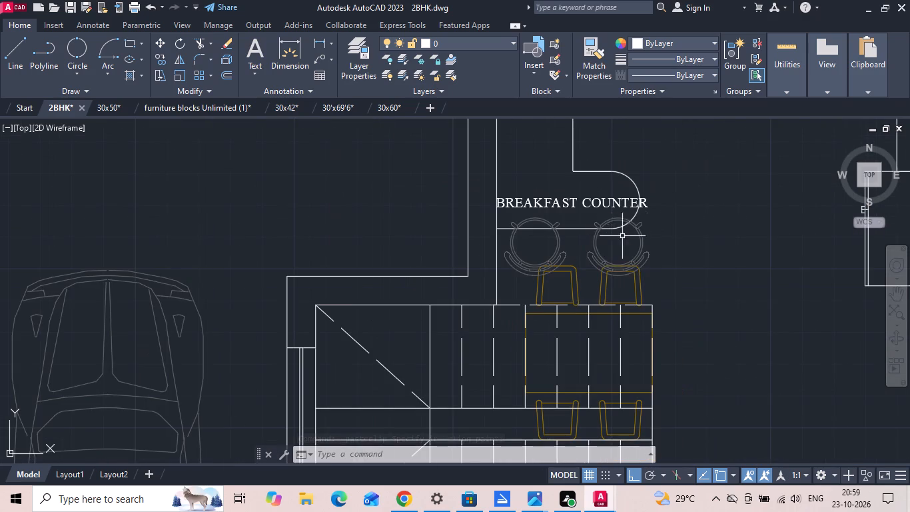
scroll(666, 169, "down", 3)
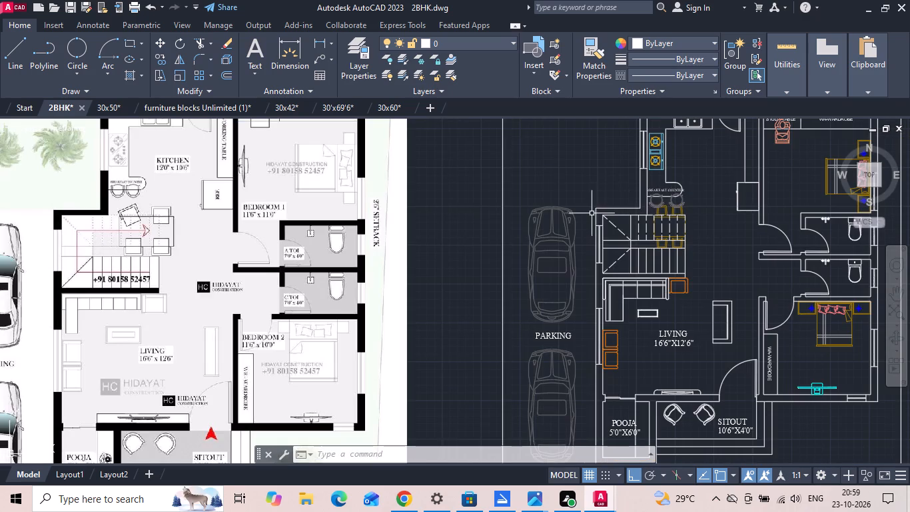
scroll(643, 206, "up", 1)
scroll(709, 179, "up", 3)
double_click(616, 183)
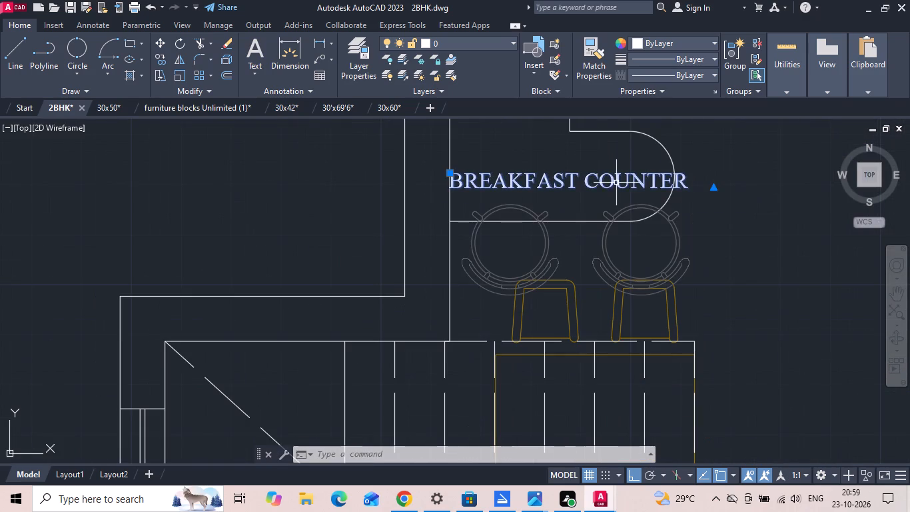
key("ctrl+a")
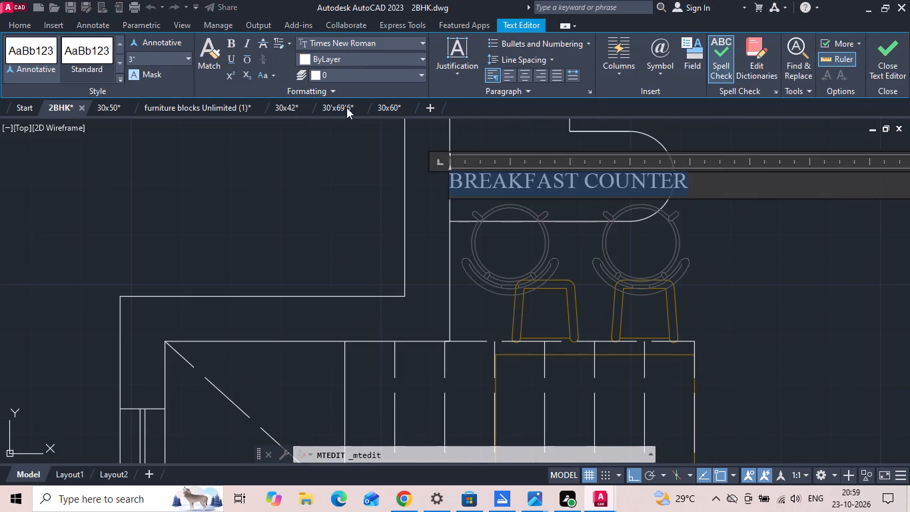
left_click(181, 57)
key("BackSpace")
type("2.5\"")
key("Return")
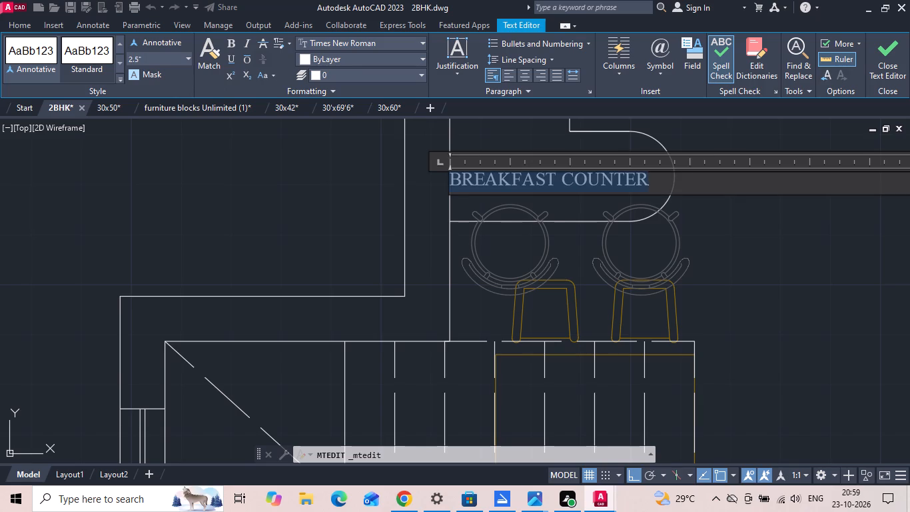
left_click(709, 231)
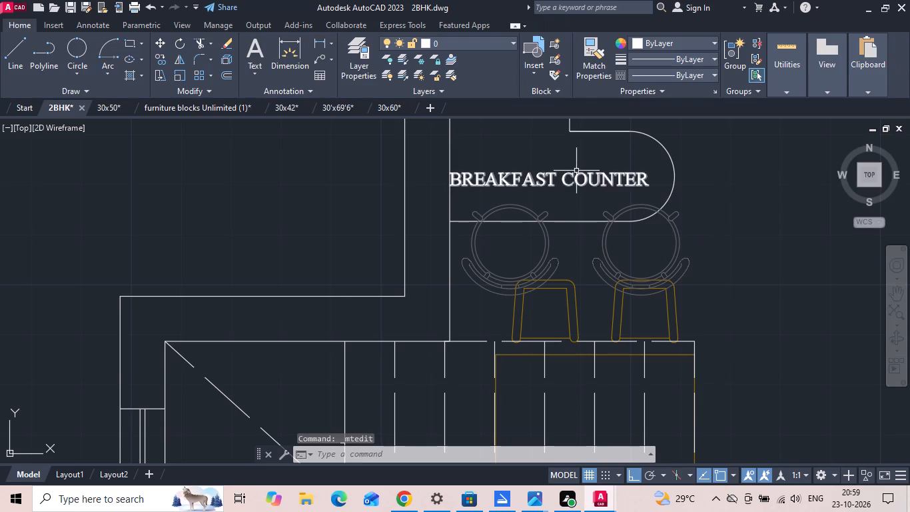
Move the BREAKFAST COUNTER label with Ortho off so it sits centred inside the counter outline.
left_click(537, 184)
right_click(536, 183)
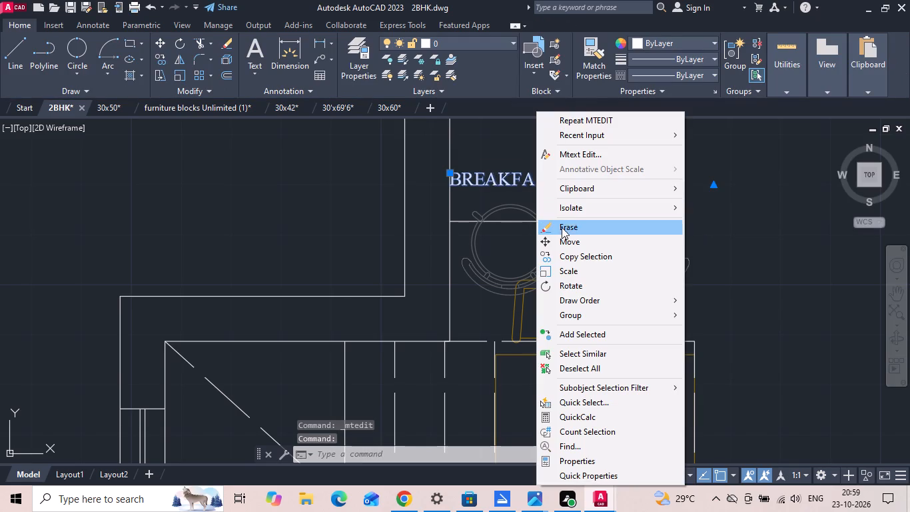
left_click(563, 239)
left_click(730, 231)
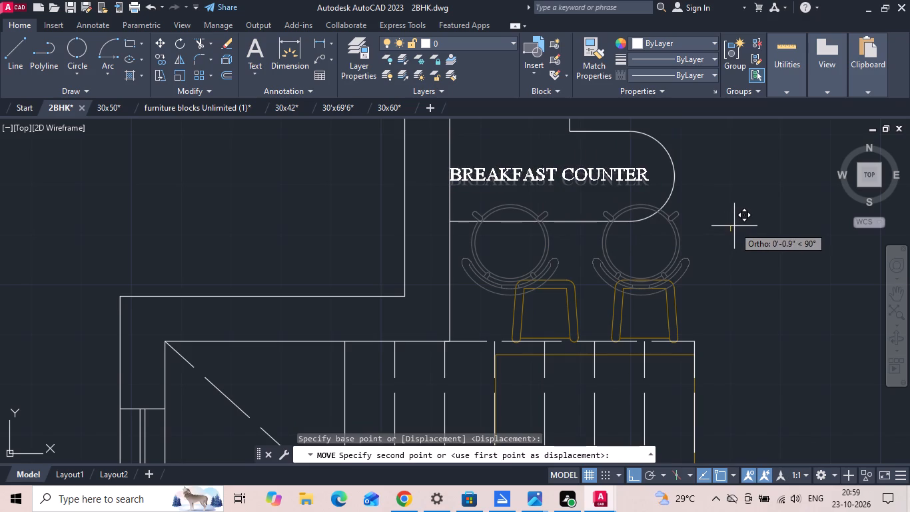
key("F8")
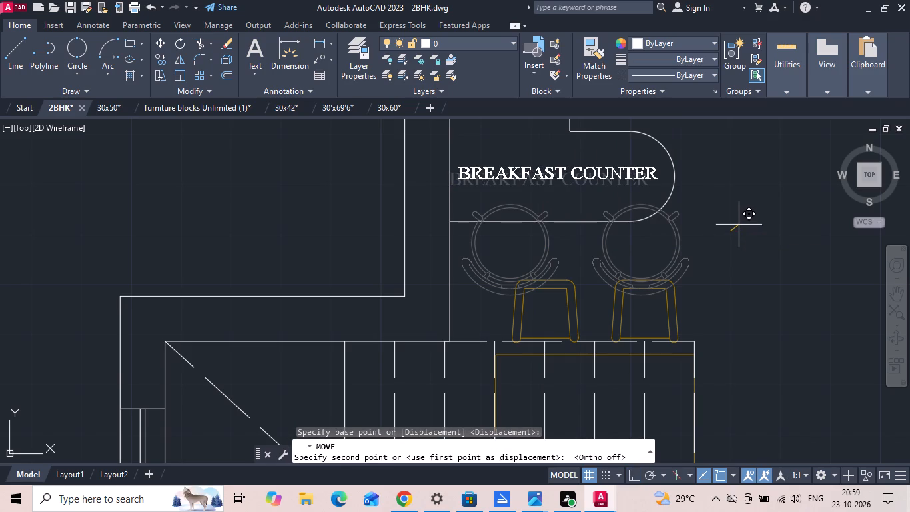
left_click(739, 224)
Scale both counter stools down freehand, using the centre of the stool nearest the wall as base point.
left_click_drag(640, 251, 632, 251)
left_click(536, 253)
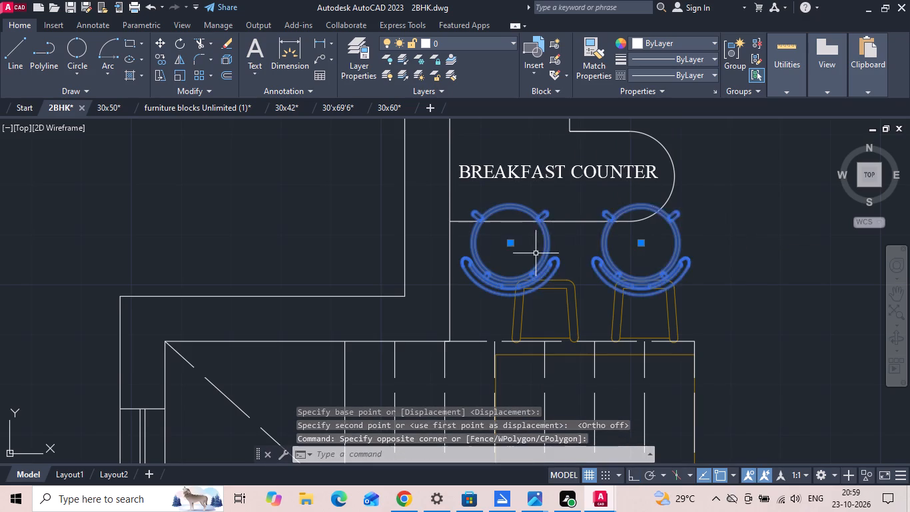
right_click(536, 253)
left_click(564, 286)
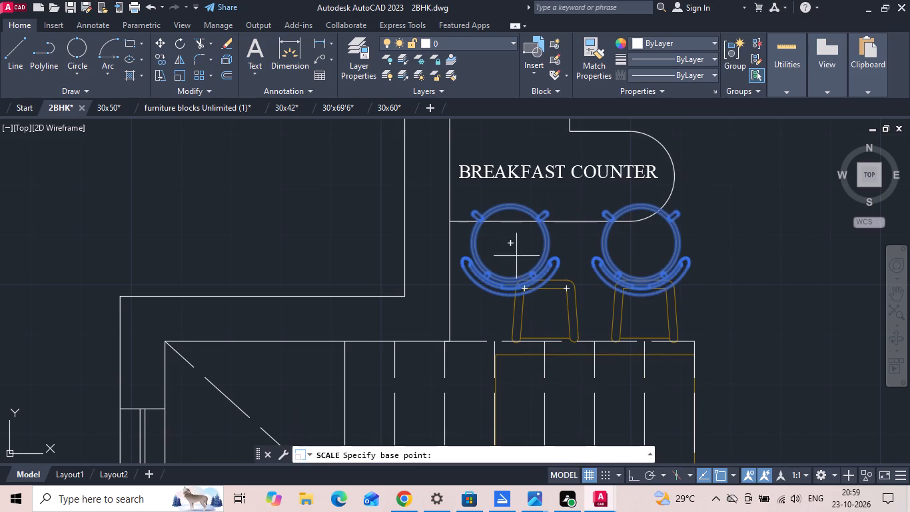
left_click(512, 244)
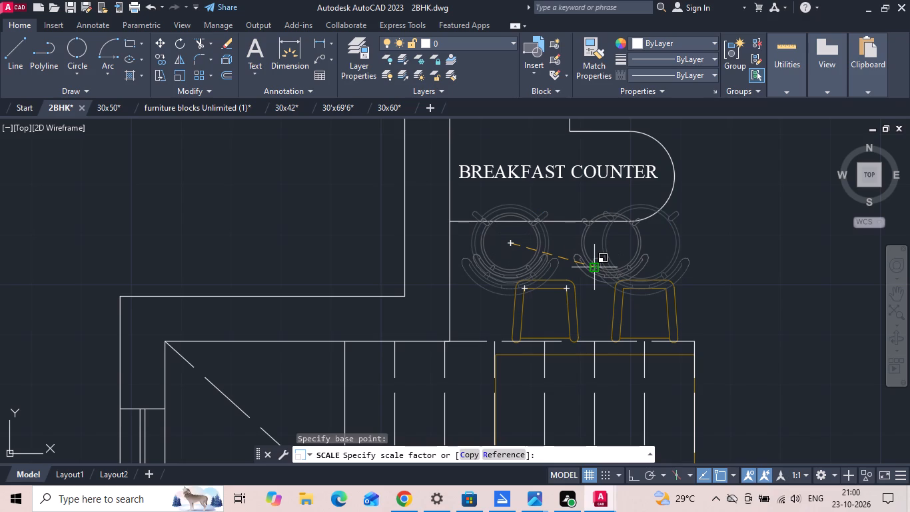
left_click(592, 270)
Move the two stools up so their seats overlap the breakfast counter's lower edge, clear of the dining chairs.
left_click_drag(608, 257, 595, 255)
left_click(512, 253)
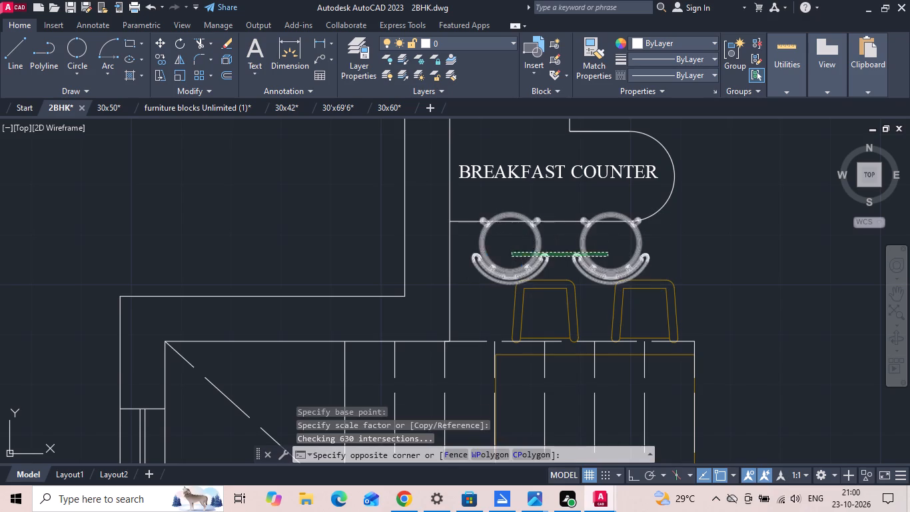
right_click(510, 252)
left_click(540, 260)
left_click(727, 239)
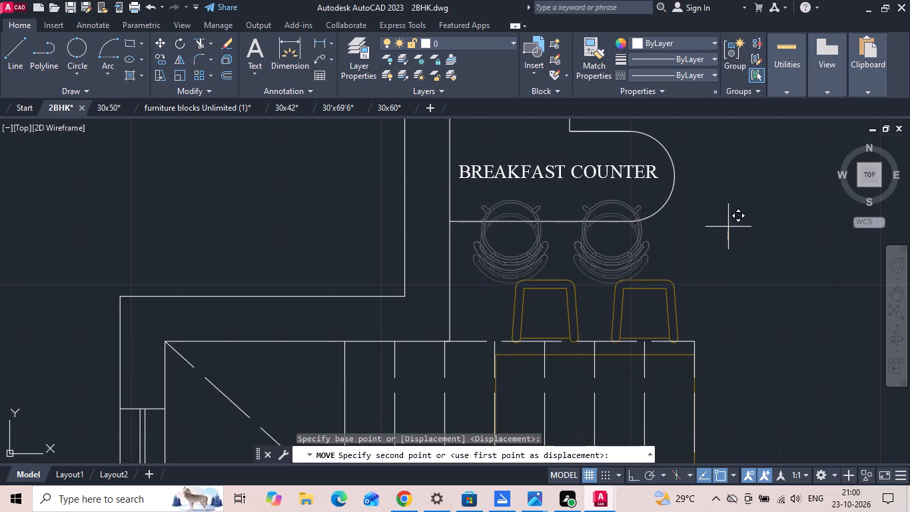
left_click(728, 220)
Shift the two stools slightly toward the wall along the breakfast counter's lower edge.
left_click_drag(610, 214, 599, 215)
left_click(489, 218)
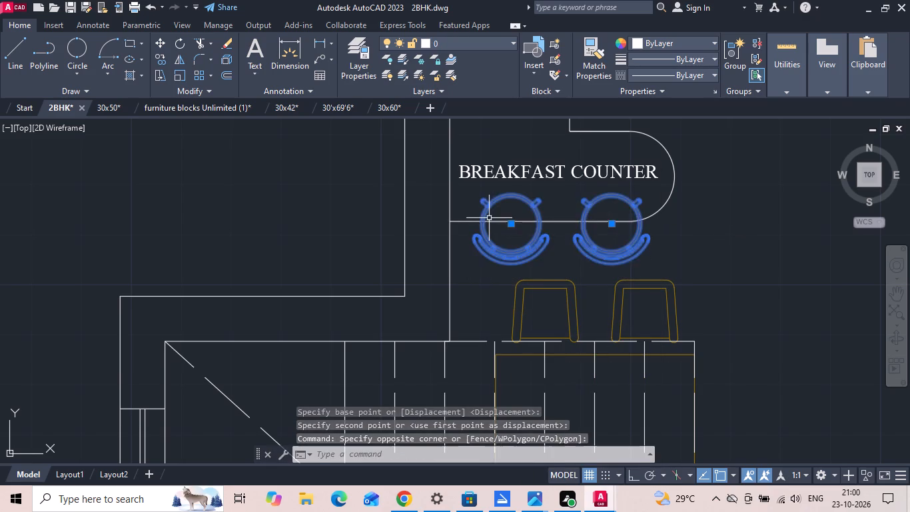
right_click(489, 218)
left_click(510, 259)
left_click(739, 253)
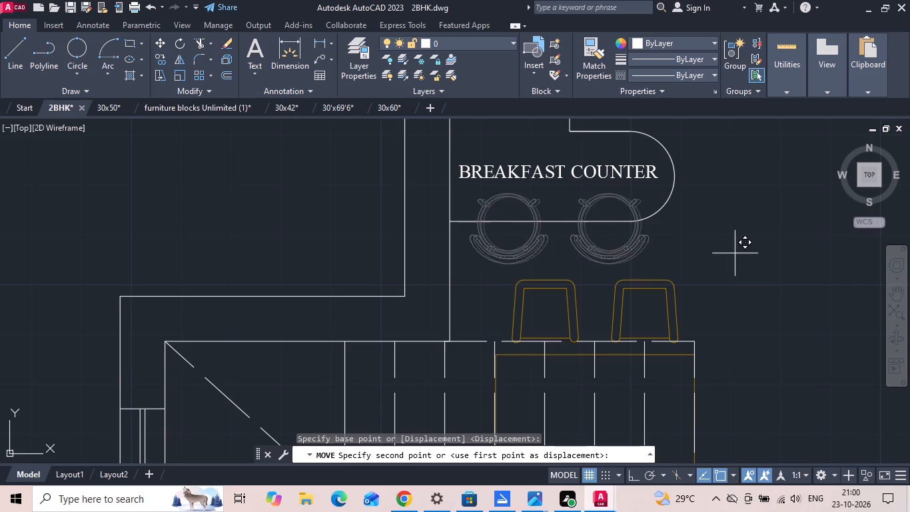
left_click(732, 253)
Save the 2BHK drawing.
key("ctrl+s")
key("ctrl+s")
key("ctrl+s")
key("ctrl+s")
key("ctrl+s")
key("ctrl+s")
key("ctrl+s")
key("ctrl+s")
key("ctrl+s")
key("ctrl+s")
Copy the LIVING room label with its size text into the open floor area of the kitchen, beside the stove counter.
scroll(542, 278, "down", 2)
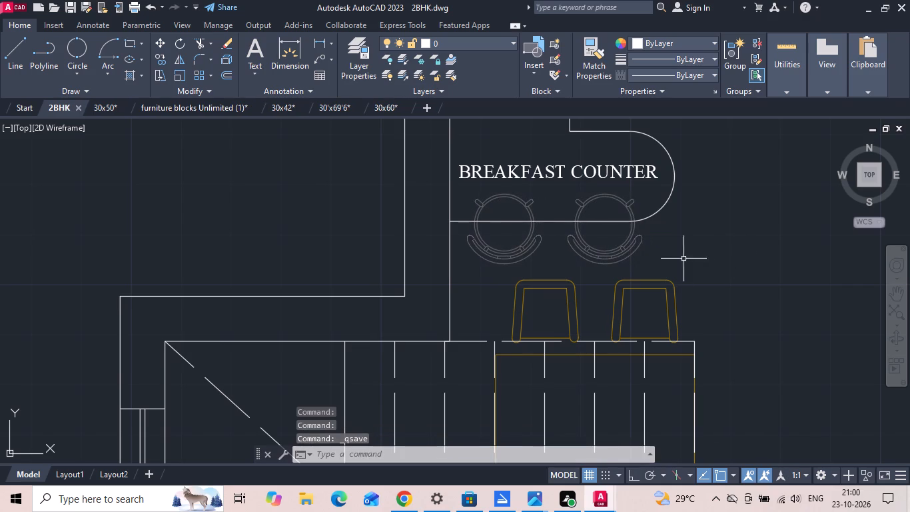
scroll(538, 278, "down", 3)
middle_click_drag(628, 275, 602, 216)
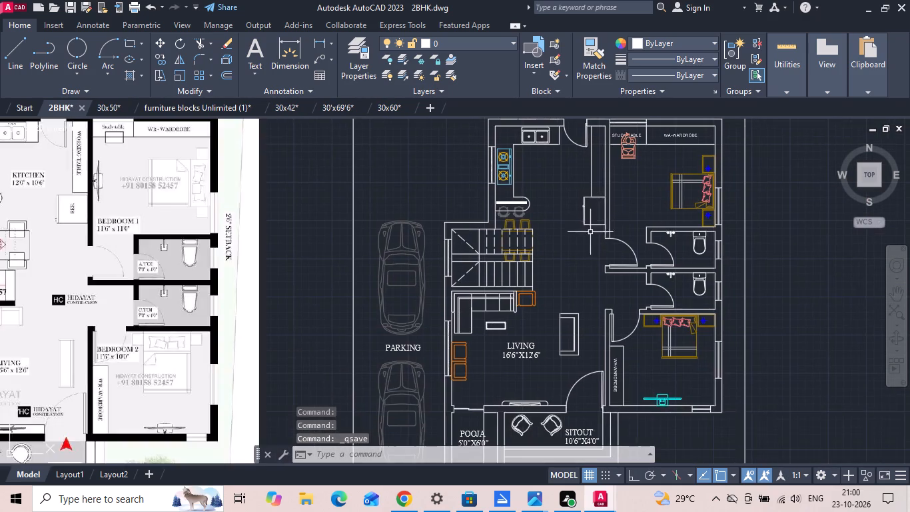
scroll(587, 250, "down", 1)
left_click(555, 315)
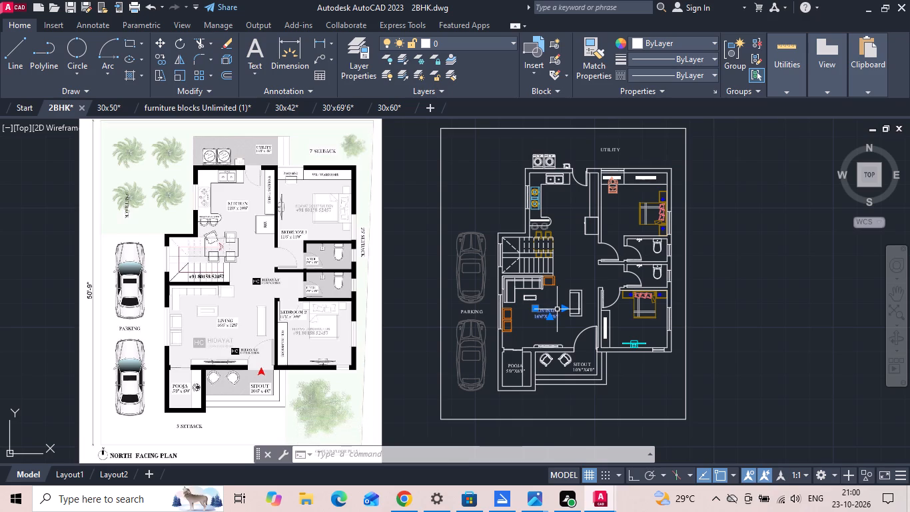
right_click(557, 309)
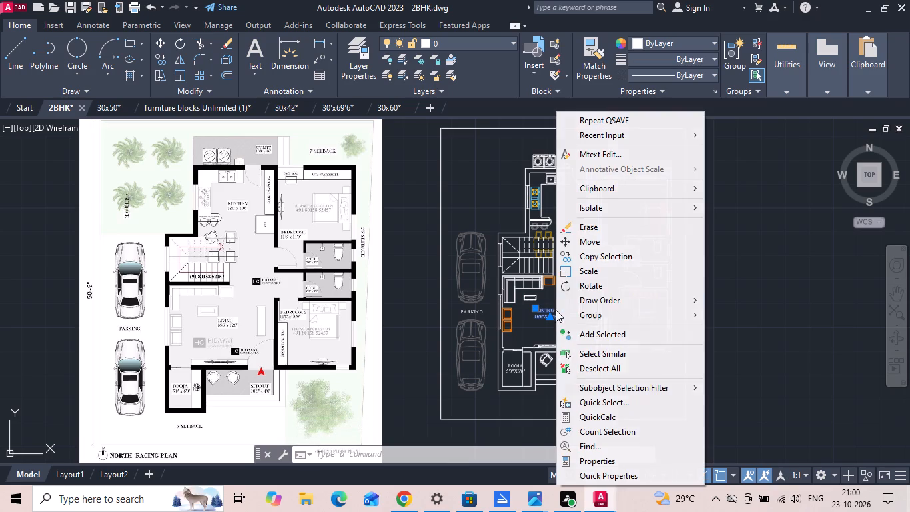
left_click(590, 254)
left_click_drag(554, 309, 546, 302)
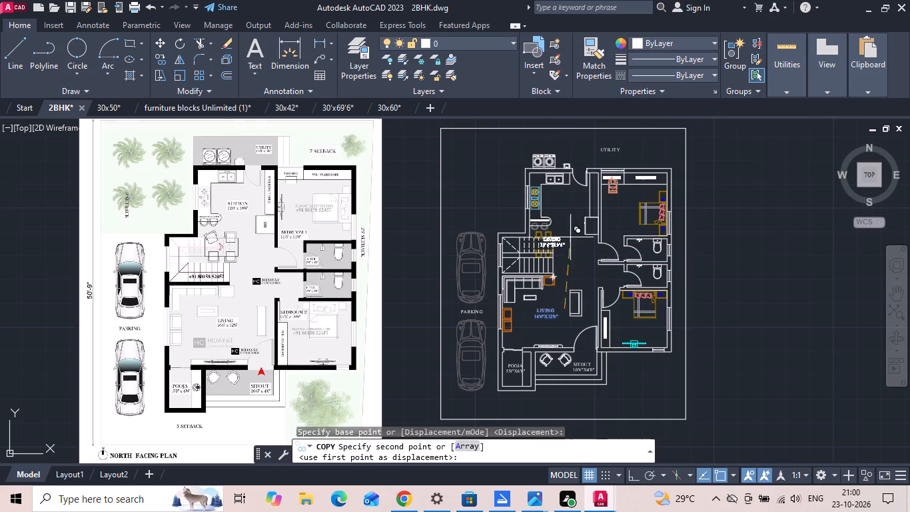
scroll(573, 232, "up", 2)
middle_click_drag(581, 149, 590, 253)
left_click(603, 249)
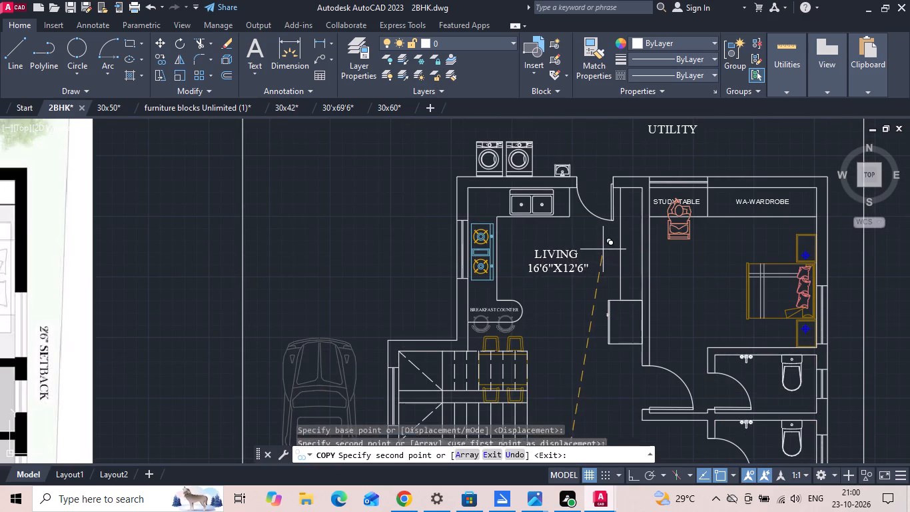
scroll(603, 249, "down", 2)
key("Escape")
Change the room name in the copied label beside the stove counter to KITCHEN.
scroll(596, 253, "up", 2)
double_click(574, 252)
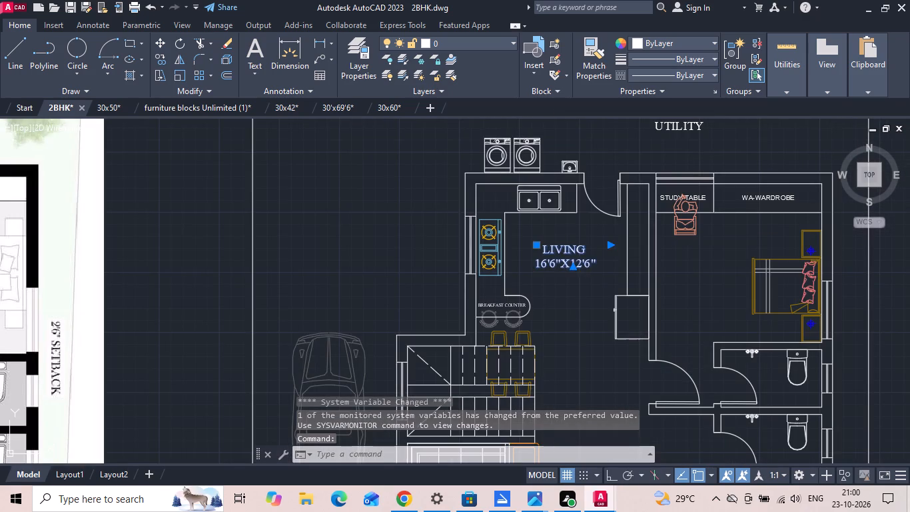
scroll(574, 252, "up", 3)
left_click_drag(596, 253, 451, 253)
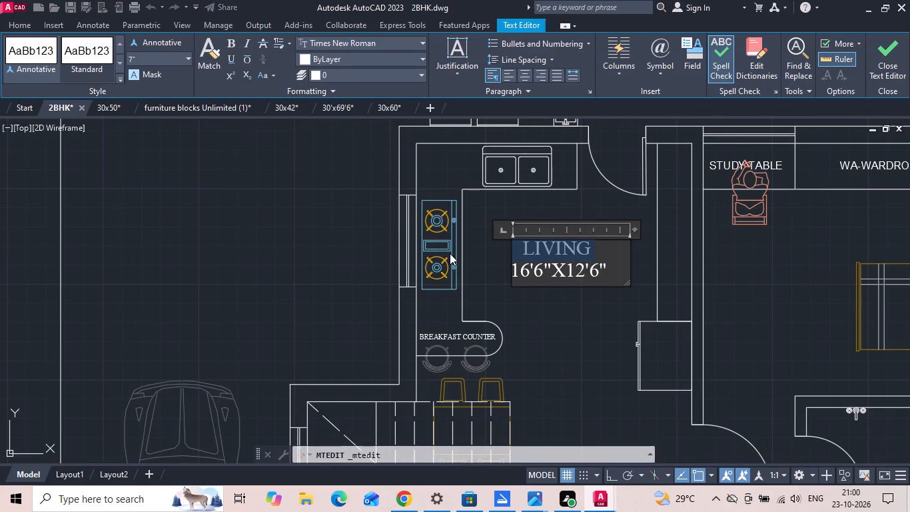
key("BackSpace")
type("KITCHEN")
key("Return")
Set the size text in the KITCHEN label to 12'0"X10'6", matching the reference plan.
scroll(548, 279, "down", 1)
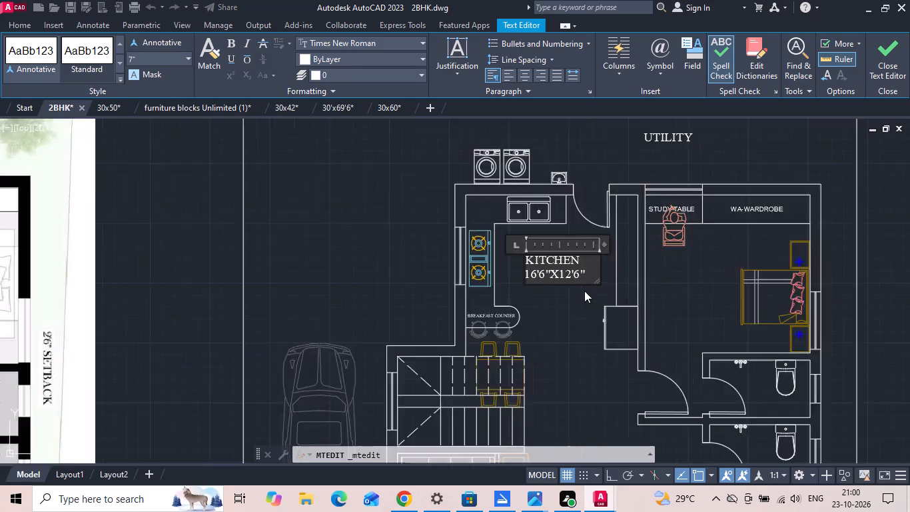
scroll(584, 291, "down", 2)
scroll(251, 290, "up", 2)
scroll(156, 271, "down", 1)
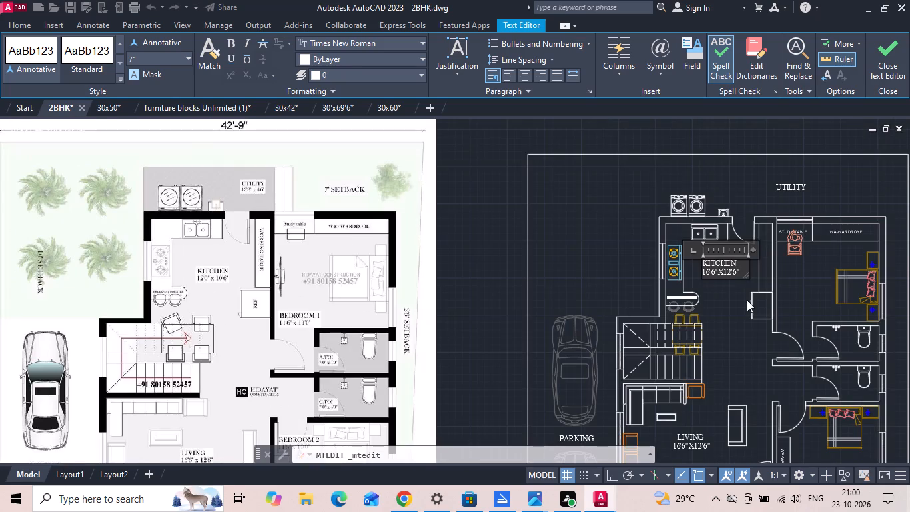
scroll(747, 299, "up", 1)
scroll(717, 253, "up", 3)
left_click(713, 263)
key("BackSpace")
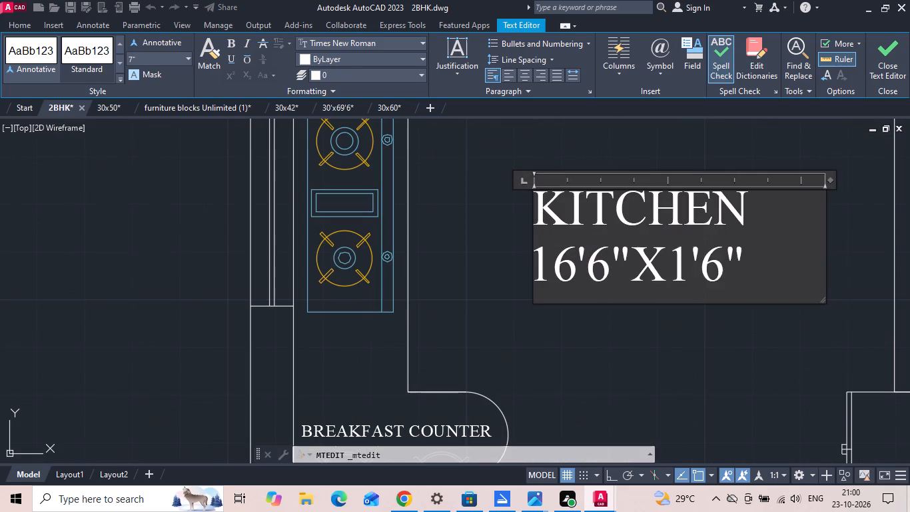
key("0")
left_click(562, 277)
left_click(573, 269)
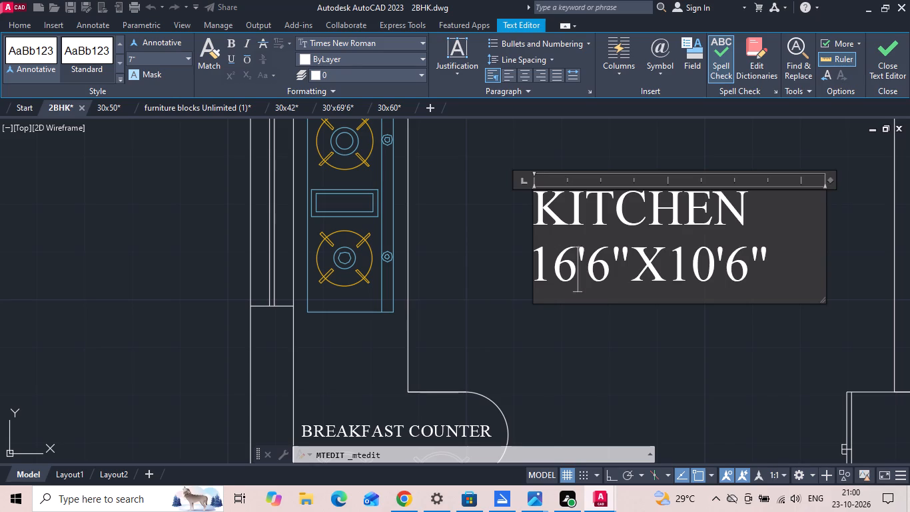
key("BackSpace")
key("2")
left_click(604, 279)
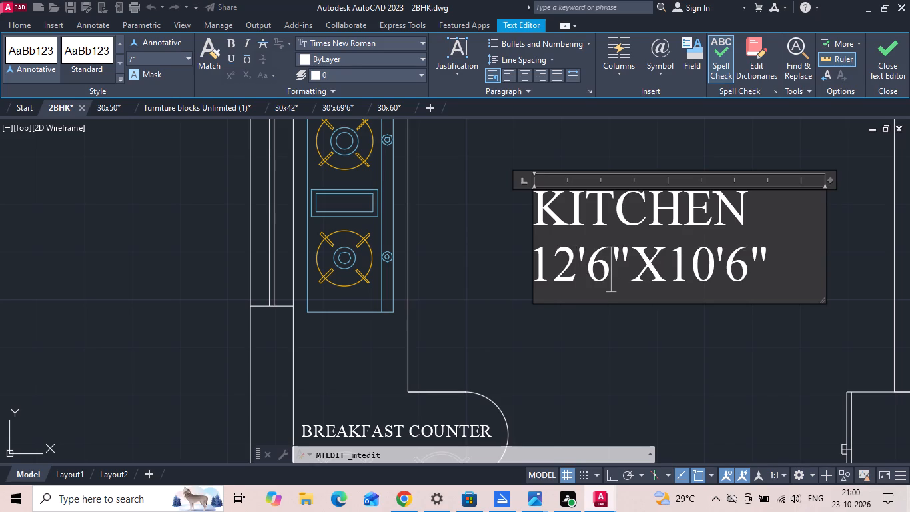
key("BackSpace")
key("0")
scroll(598, 287, "down", 3)
left_click(587, 329)
Copy the KITCHEN label with its size text into the upper bedroom, between the wall and the bed.
scroll(614, 275, "down", 2)
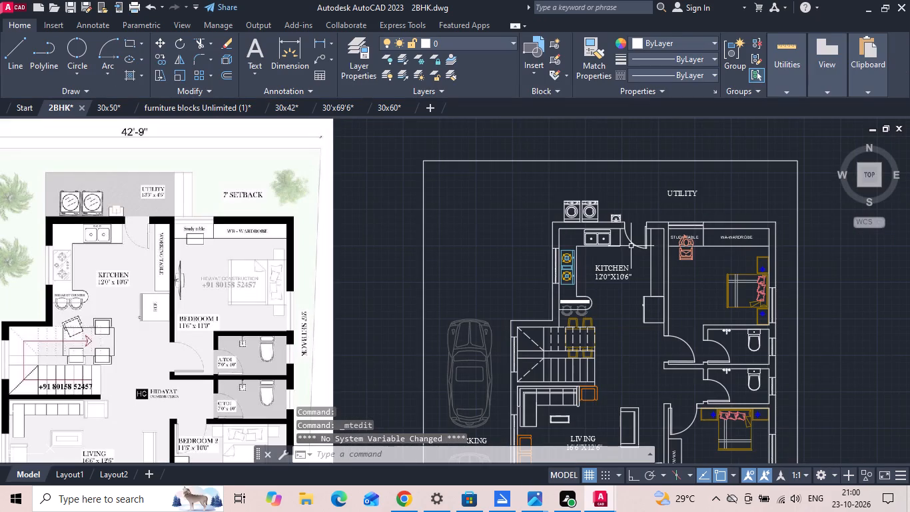
middle_click_drag(631, 245, 623, 198)
left_click(610, 227)
right_click(610, 227)
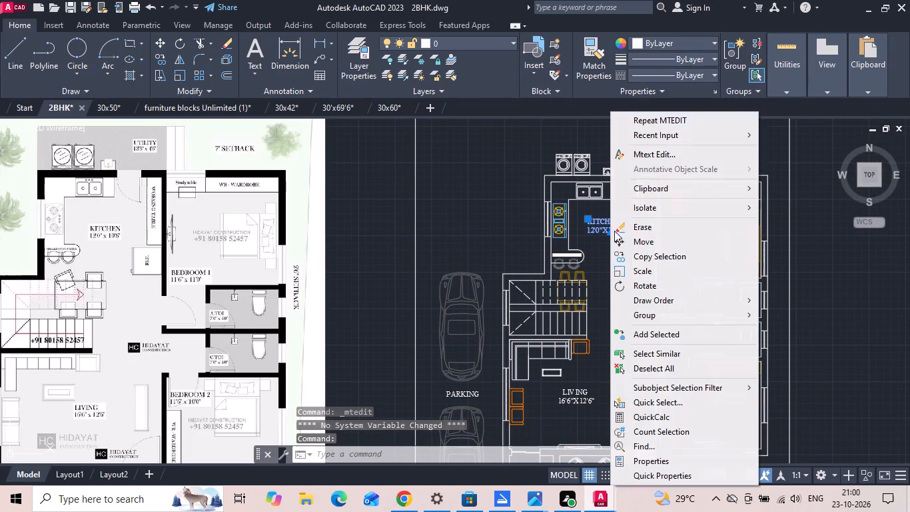
left_click(648, 256)
left_click(611, 228)
scroll(721, 257, "up", 2)
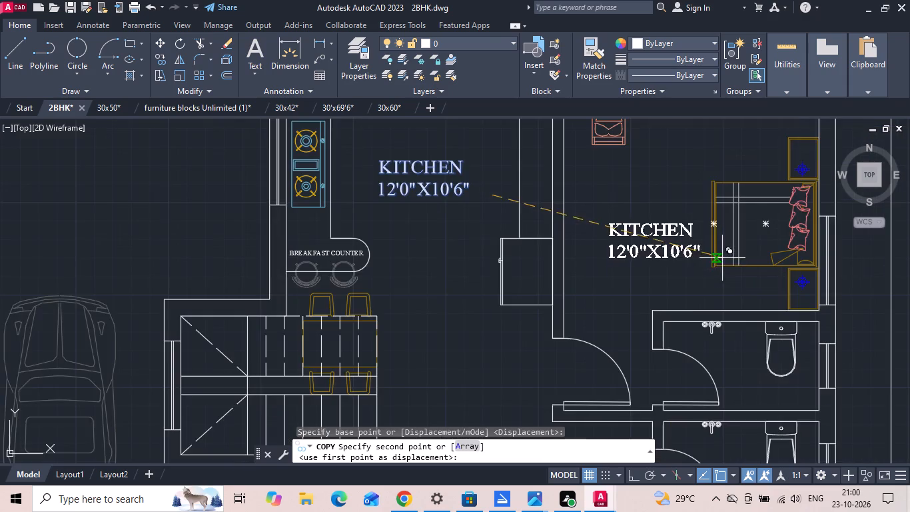
scroll(707, 276, "up", 1)
left_click(707, 279)
key("Escape")
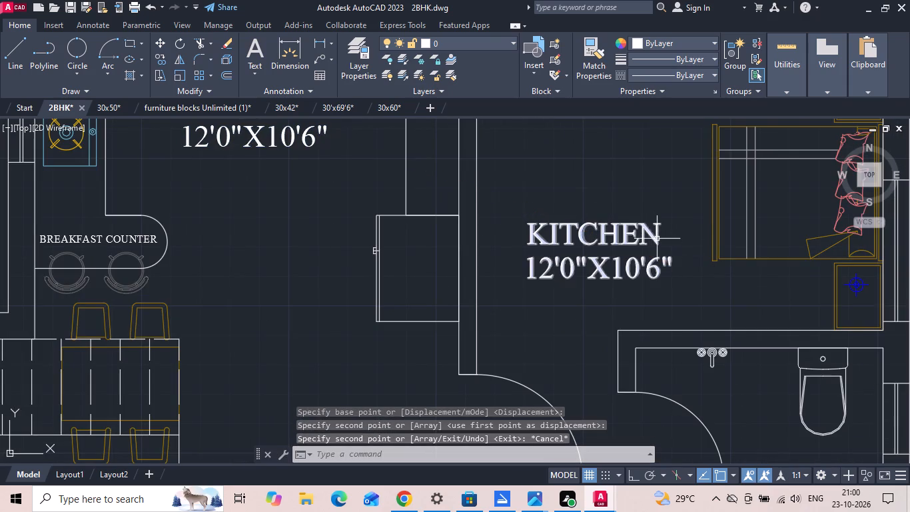
Change the room name in the label copied into the upper bedroom to BEDROOM.
double_click(657, 239)
scroll(658, 239, "up", 2)
left_click_drag(666, 234, 398, 238)
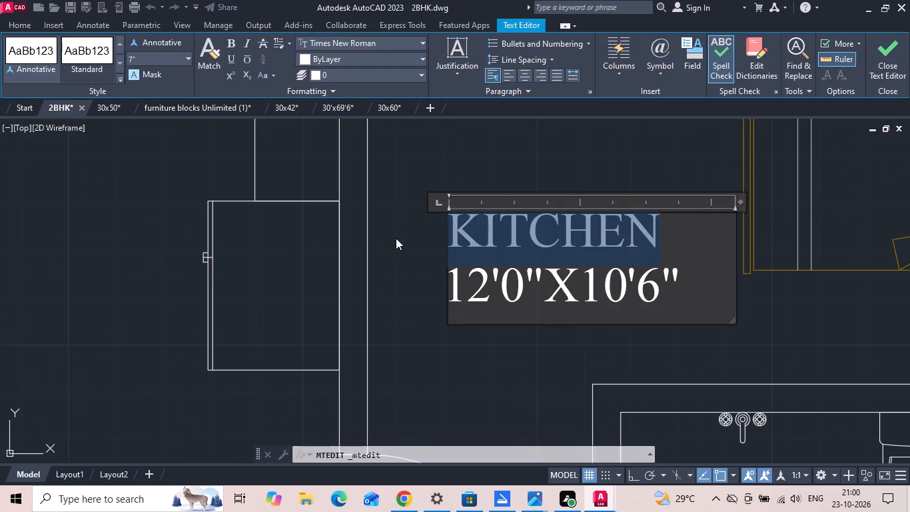
key("BackSpace")
type("BEDROOM")
Set the size text in the upper BEDROOM label to 11'6"X11'0", matching the reference plan.
scroll(530, 253, "down", 3)
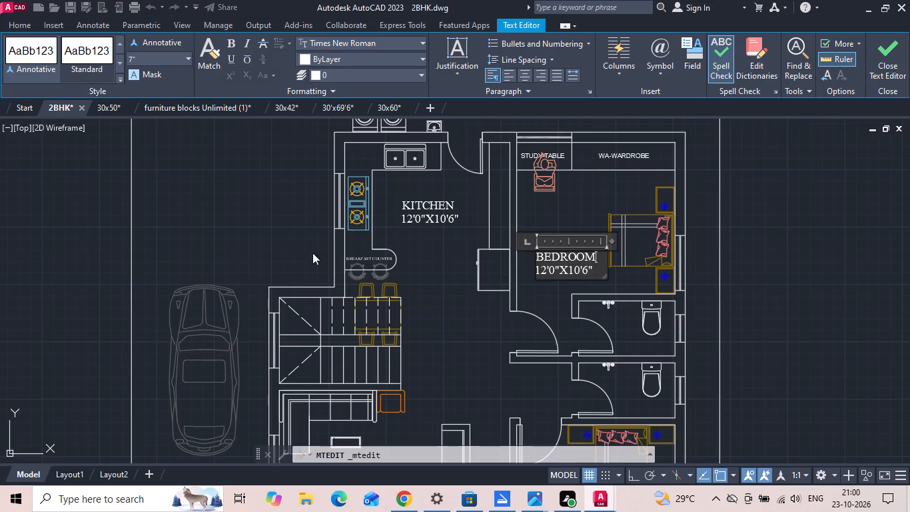
scroll(272, 242, "down", 1)
middle_click_drag(79, 244, 215, 237)
scroll(79, 234, "up", 2)
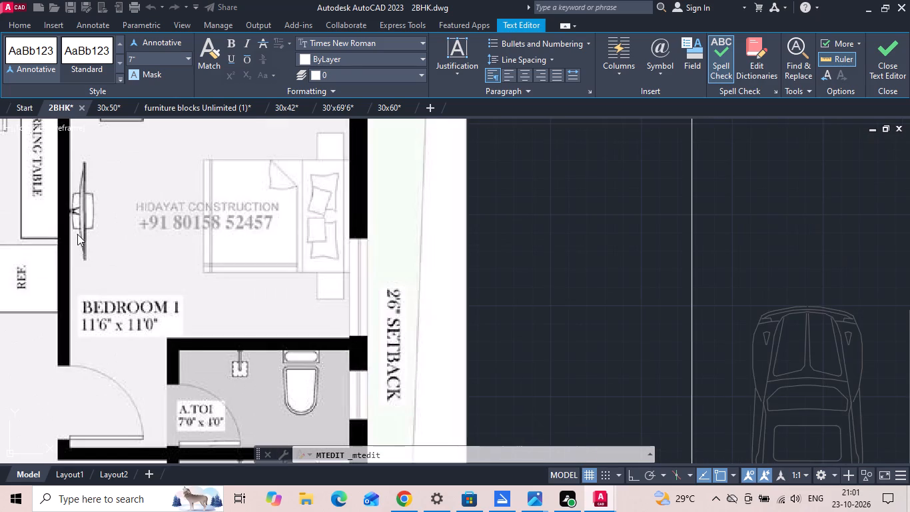
scroll(79, 233, "down", 3)
scroll(442, 258, "up", 3)
scroll(240, 202, "up", 3)
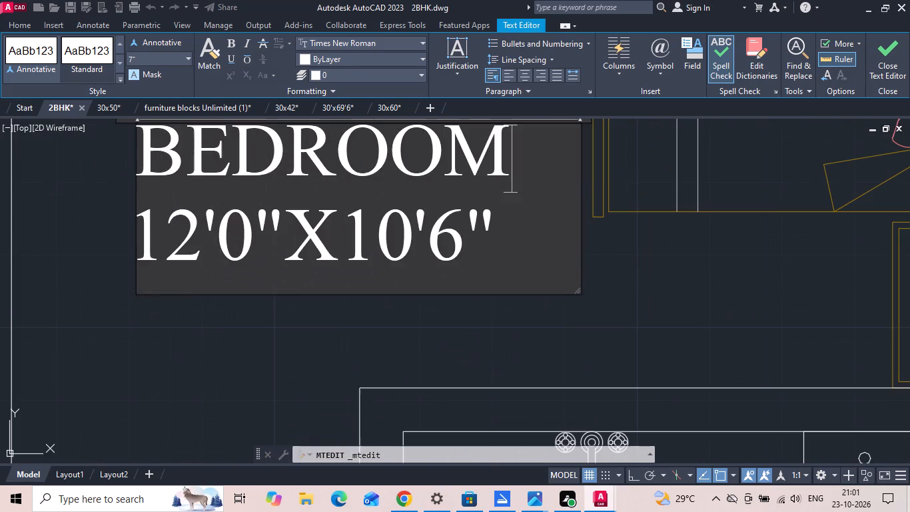
left_click(193, 239)
key("BackSpace")
key("1")
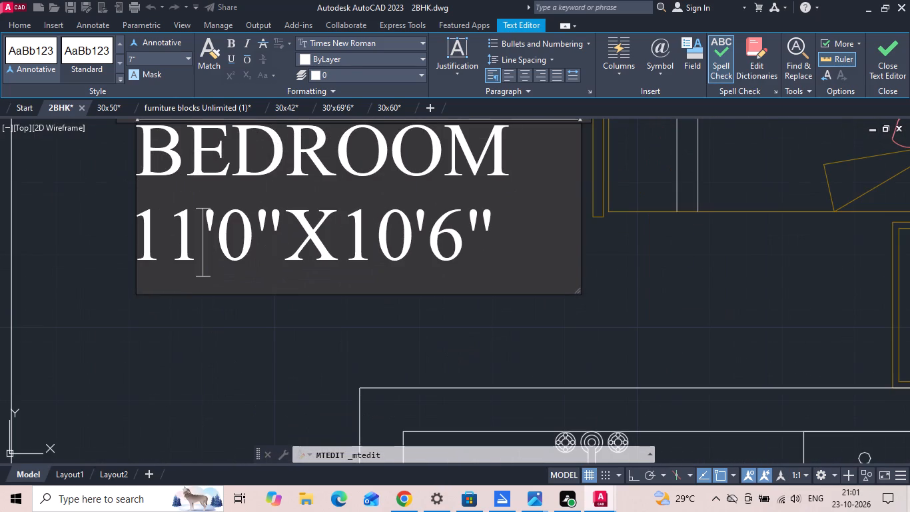
left_click(258, 247)
key("BackSpace")
key("6")
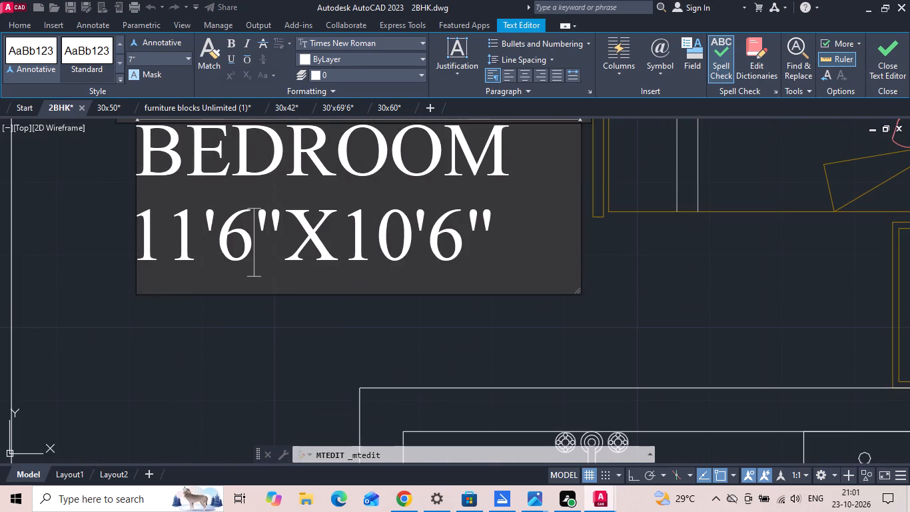
left_click(412, 257)
key("BackSpace")
key("1")
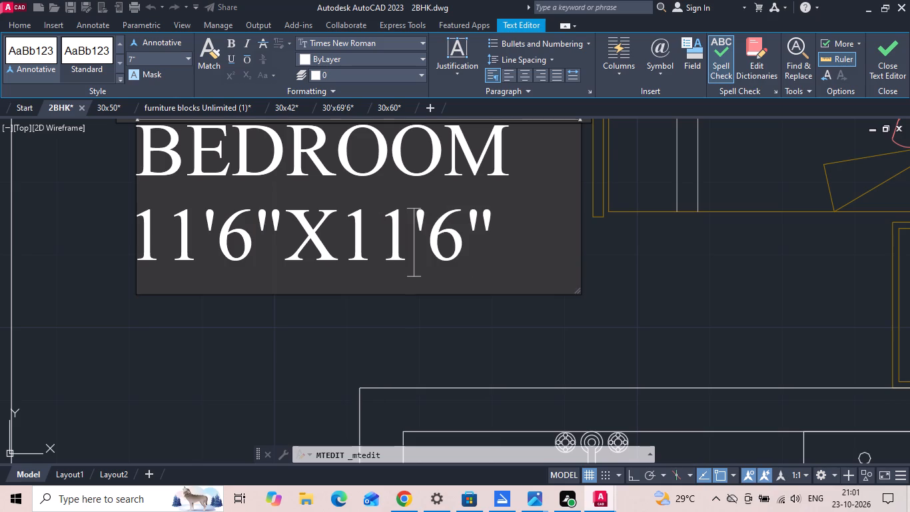
left_click(457, 250)
key("BackSpace")
key("0")
scroll(457, 250, "down", 3)
left_click(386, 266)
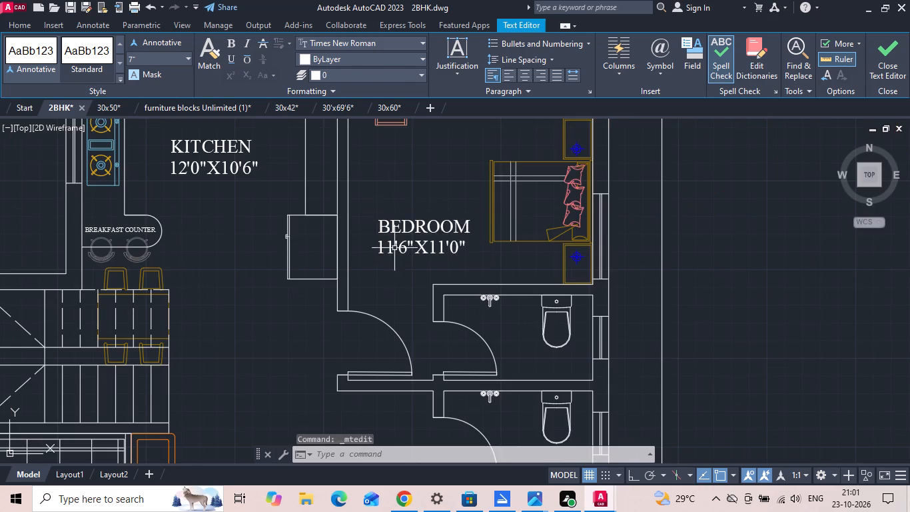
Move the upper BEDROOM label up into the open floor between the wall and the side of the bed.
left_click(411, 230)
right_click(410, 225)
left_click(421, 243)
left_click(410, 266)
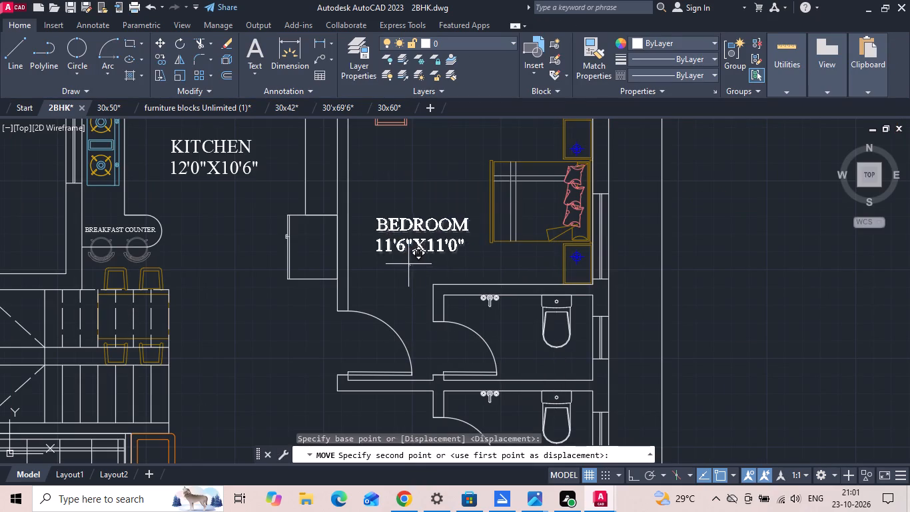
left_click(400, 235)
left_click(406, 195)
right_click(406, 195)
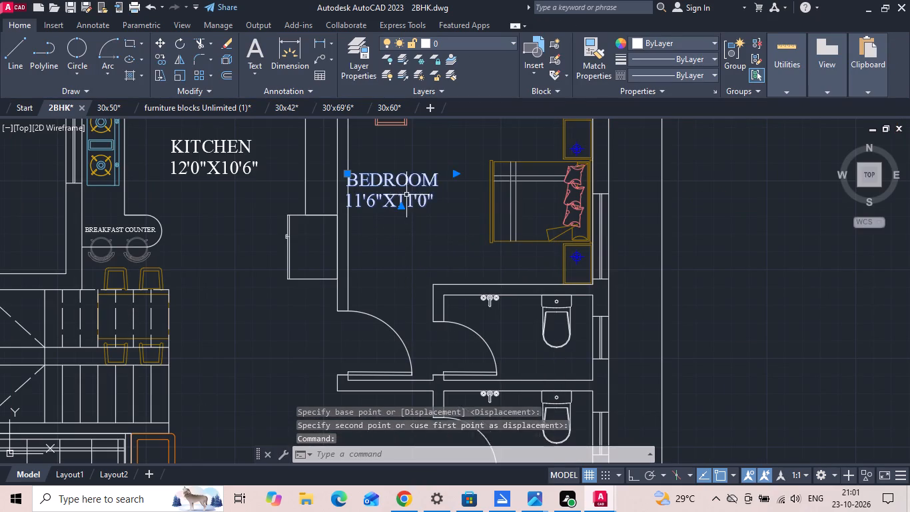
left_click(427, 242)
left_click(415, 236)
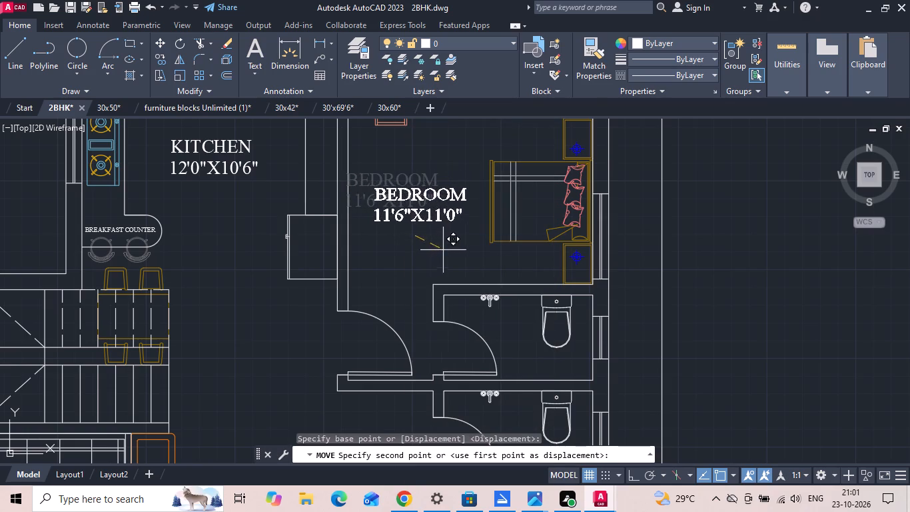
left_click(445, 246)
Copy the BEDROOM label with its size text into the lower bedroom, between the foot of the bed and the TV.
left_click_drag(440, 215, 433, 205)
right_click(410, 173)
left_click(445, 253)
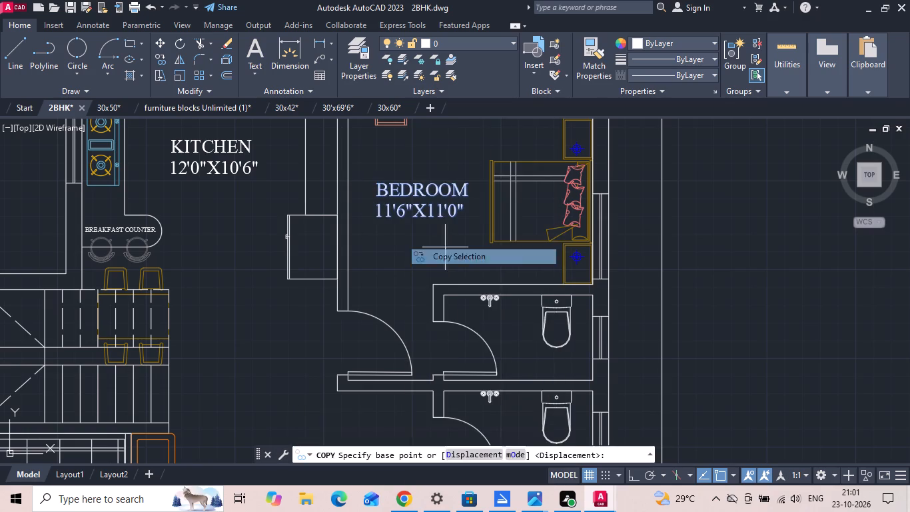
left_click(438, 201)
scroll(482, 238, "down", 2)
middle_click_drag(472, 295, 506, 208)
scroll(524, 300, "up", 3)
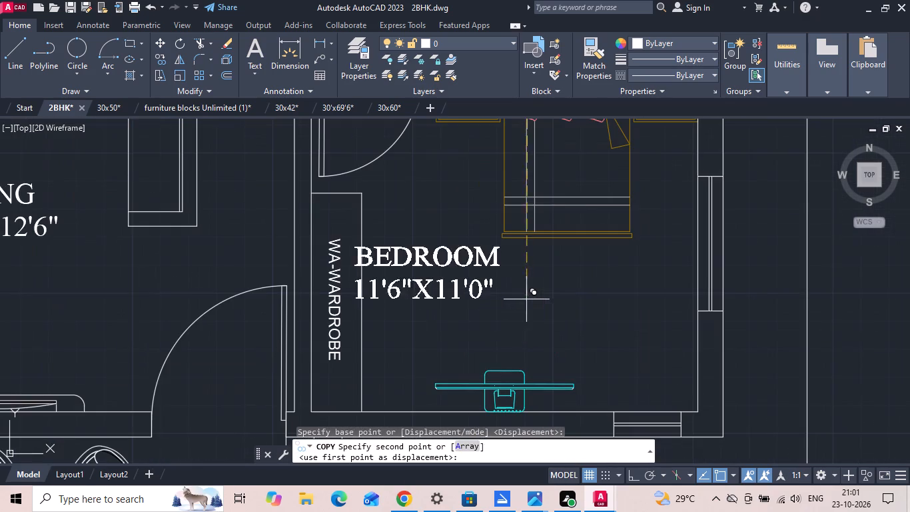
left_click(634, 306)
scroll(643, 294, "down", 3)
key("Escape")
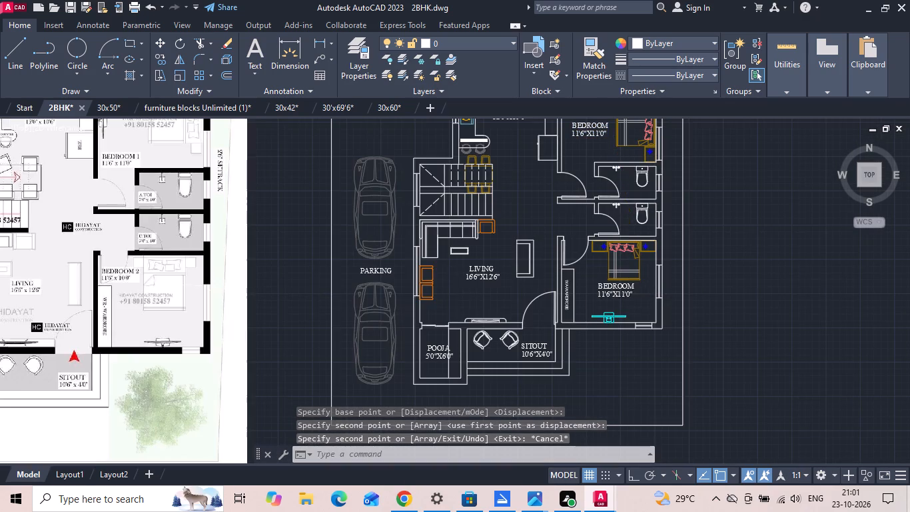
Set the size text in the lower BEDROOM label to 11'6"X10'0".
scroll(129, 285, "up", 2)
scroll(126, 279, "down", 2)
scroll(562, 285, "up", 2)
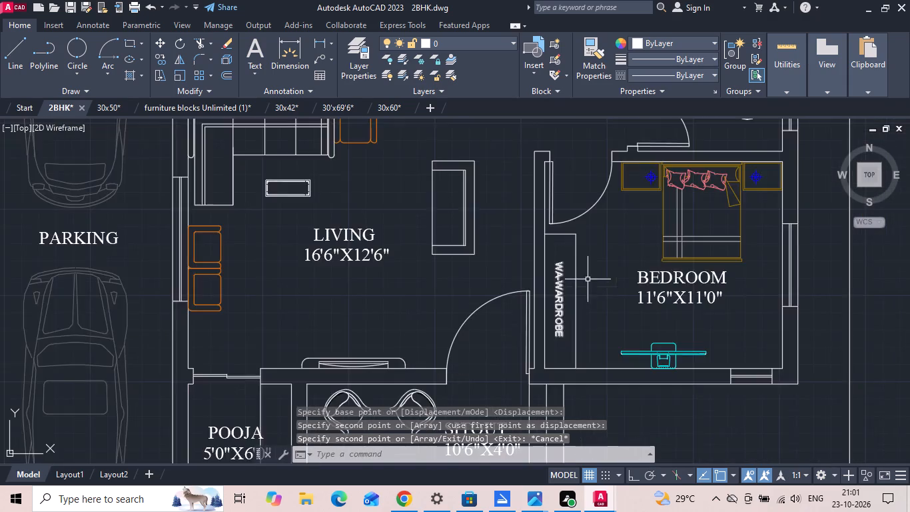
scroll(713, 319, "up", 2)
double_click(674, 262)
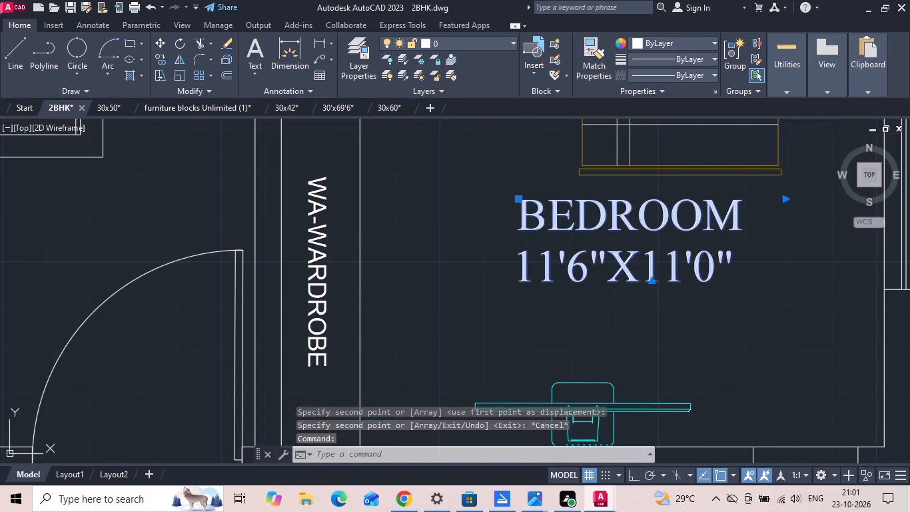
key("BackSpace")
key("0")
left_click(525, 289)
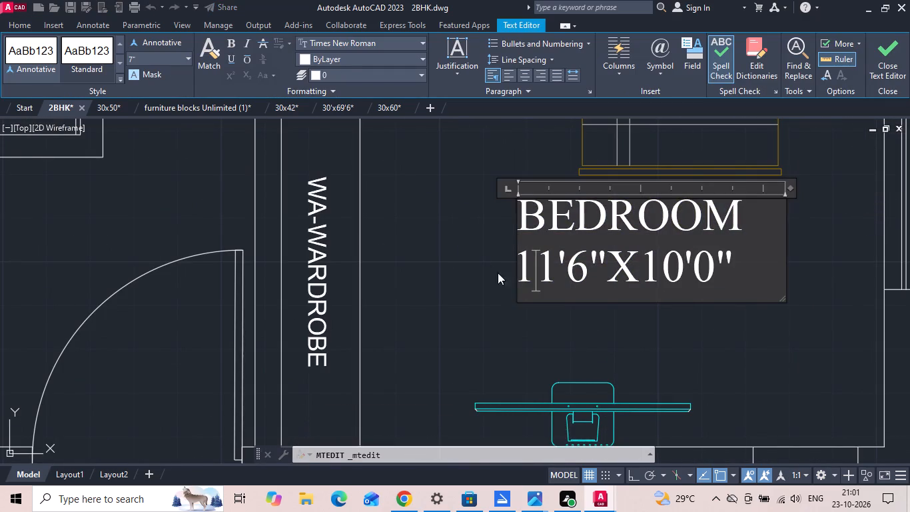
scroll(486, 261, "down", 2)
left_click(486, 261)
Move the lower bedroom's TV horizontally along its wall toward the window, in line with the bed, with Ortho on.
left_click(521, 314)
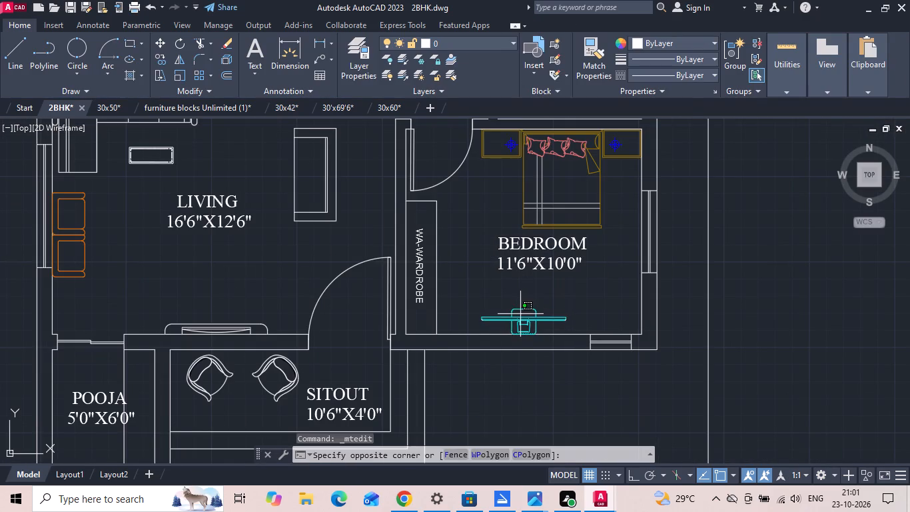
right_click(520, 314)
left_click(517, 314)
left_click(512, 317)
right_click(512, 317)
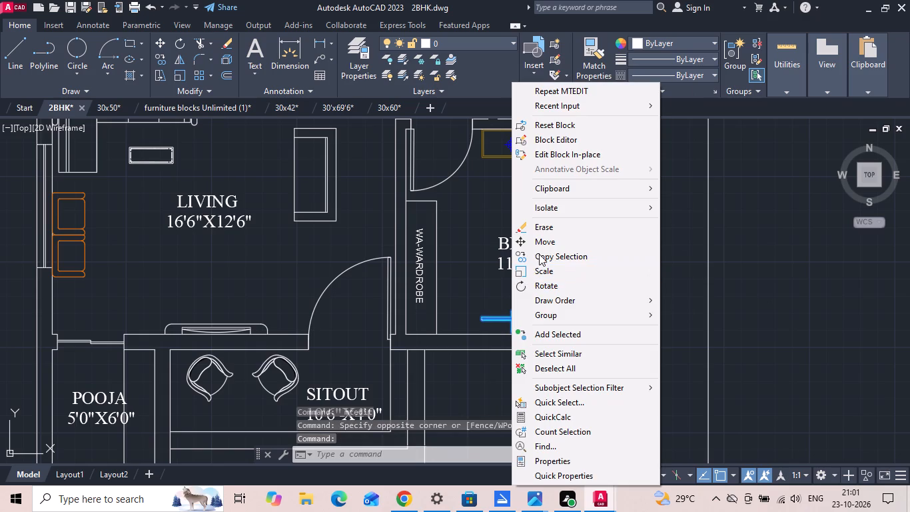
left_click(541, 245)
key("F8")
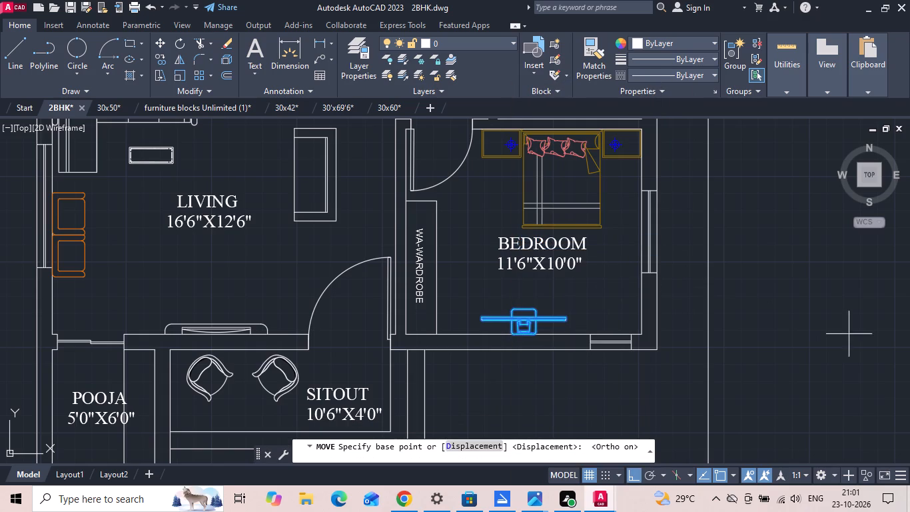
left_click(775, 317)
left_click(809, 317)
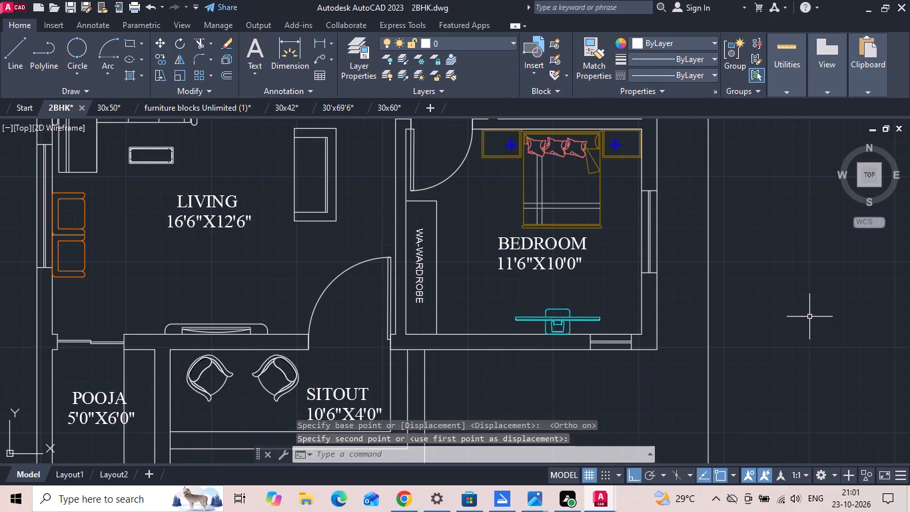
Move the lower BEDROOM label straight down slightly, centring it between the foot of the bed and the TV.
left_click(544, 255)
left_click(540, 246)
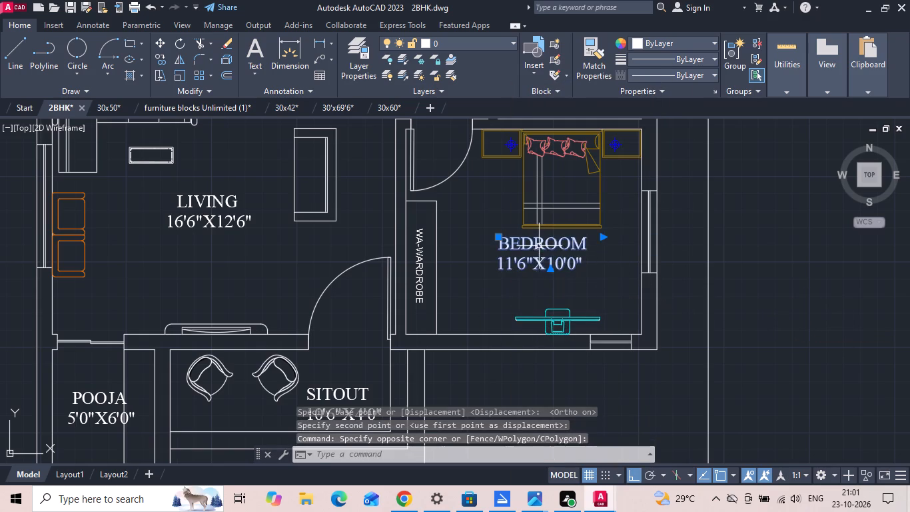
right_click(539, 246)
left_click(564, 246)
left_click(758, 256)
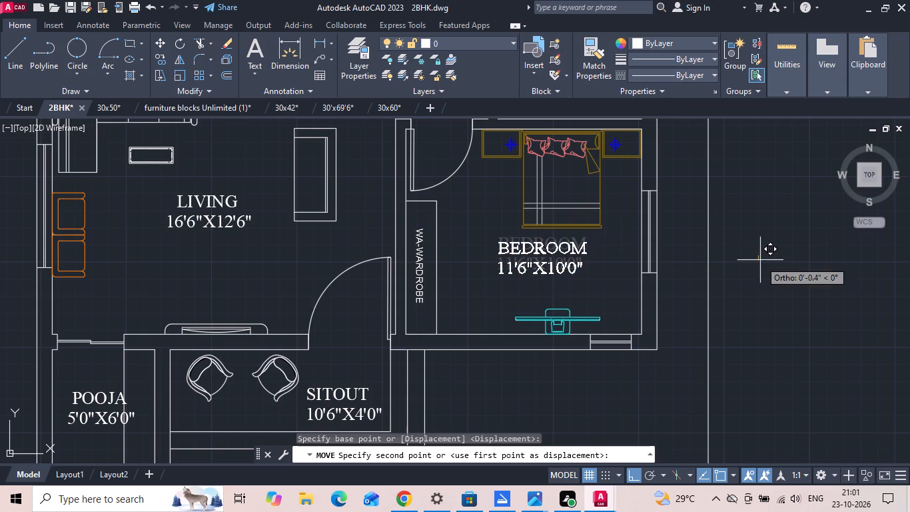
left_click(759, 268)
Save the 2BHK drawing.
key("ctrl+w")
key("ctrl+s")
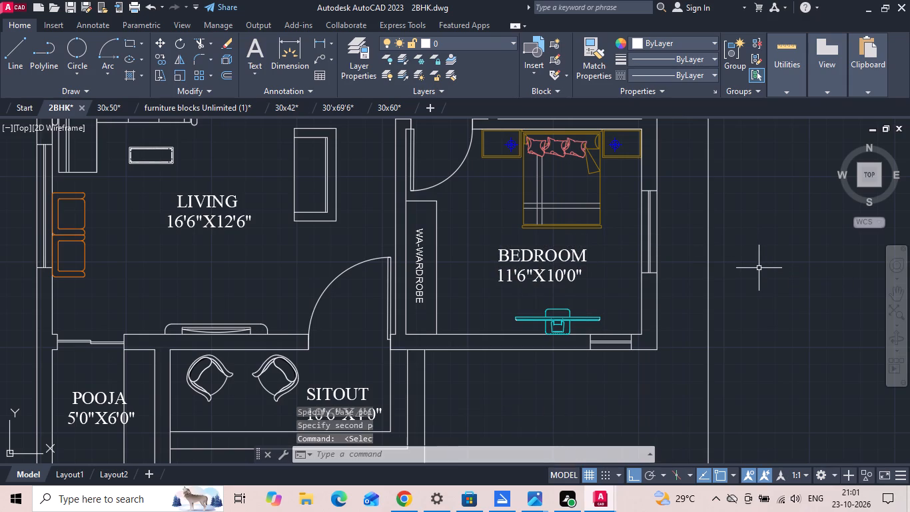
Save the 2BHK drawing.
key("ctrl+s")
key("ctrl+s")
key("ctrl+s")
key("ctrl+s")
Copy the lower BEDROOM label straight up into the lower toilet, directly above that bedroom.
scroll(670, 273, "down", 2)
middle_click_drag(603, 264, 602, 274)
scroll(602, 274, "up", 1)
left_click(598, 276)
right_click(596, 276)
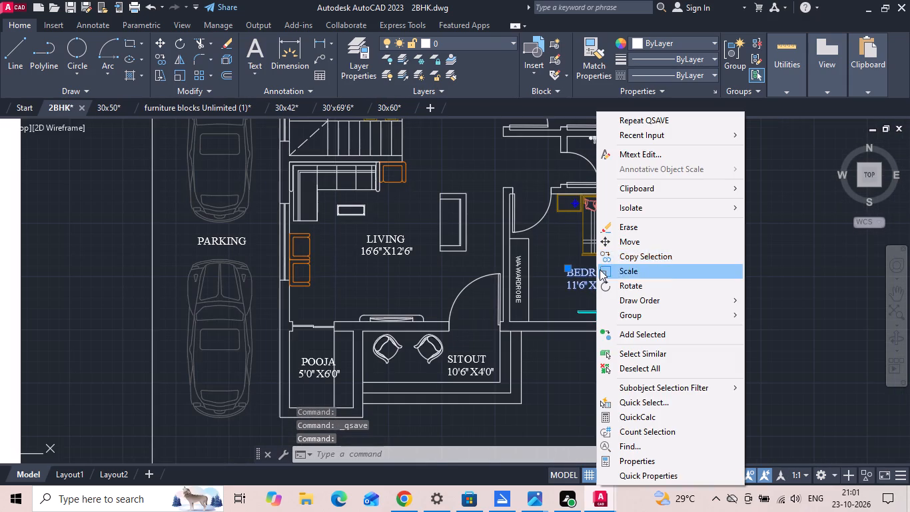
left_click(609, 259)
scroll(601, 273, "down", 1)
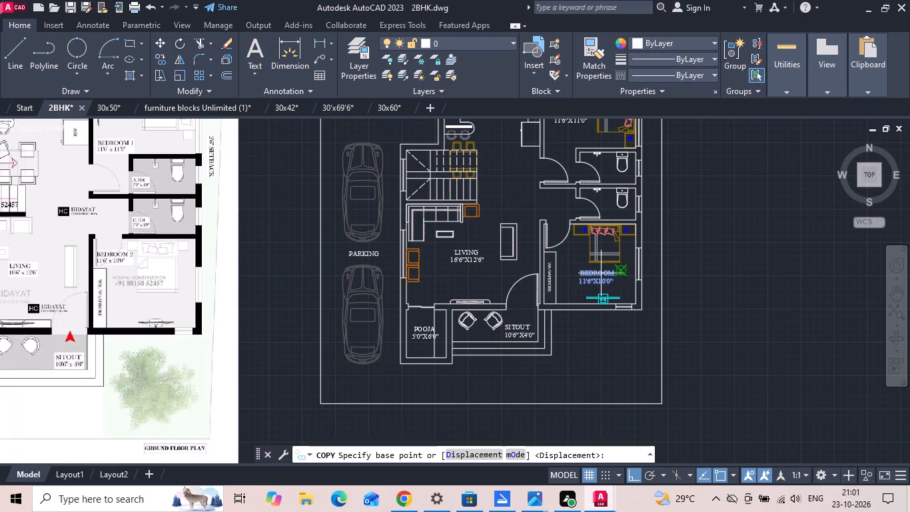
left_click(601, 273)
scroll(614, 216, "up", 3)
left_click(595, 160)
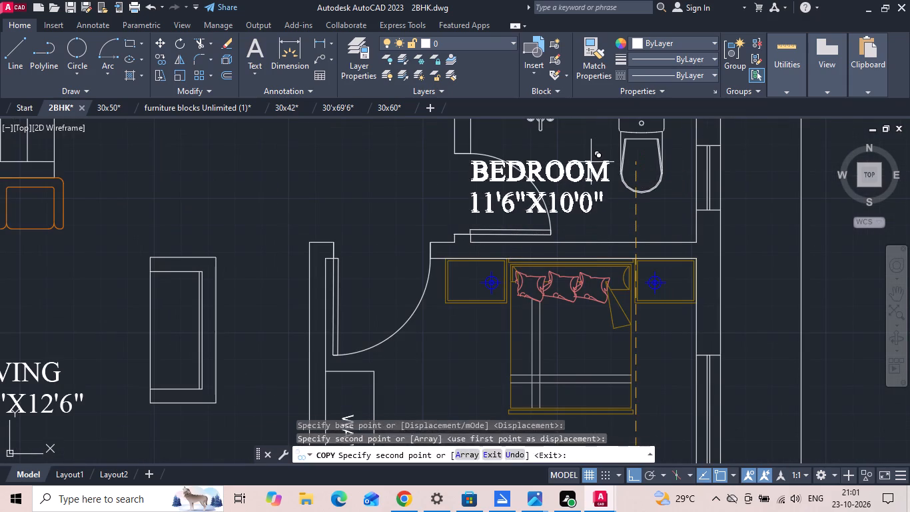
key("Escape")
Set the text height of the whole copied label in the lower toilet to 5".
double_click(583, 173)
key("ctrl+a")
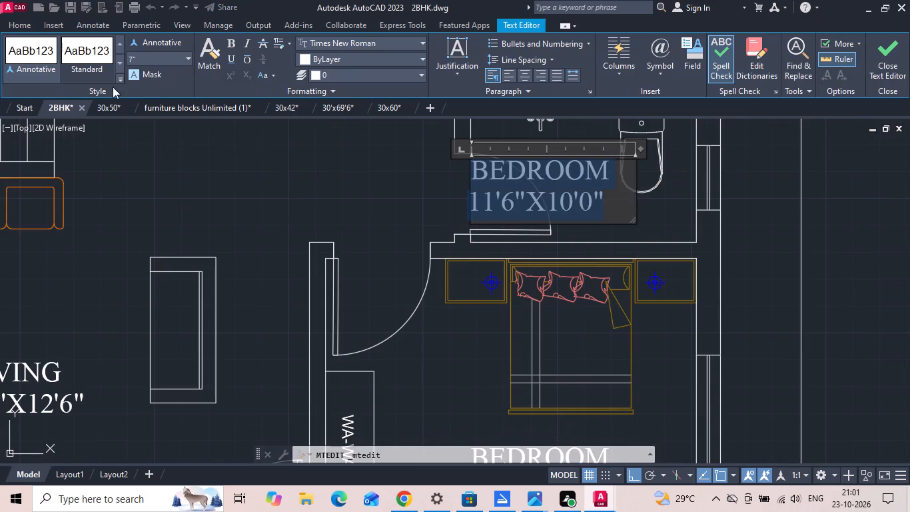
left_click(139, 57)
key("BackSpace")
type("5\"")
key("Return")
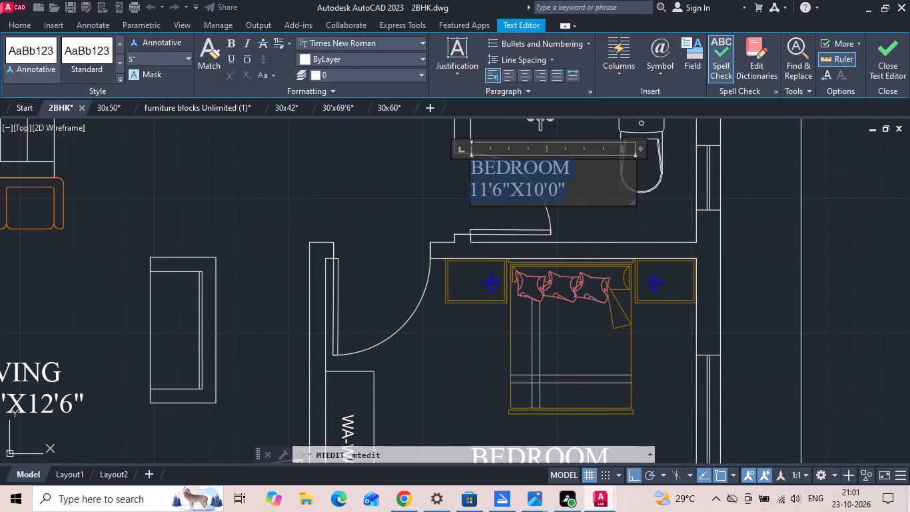
Change the size line of the lower toilet's label to 7'0"X4'0".
scroll(569, 191, "up", 1)
left_click(526, 193)
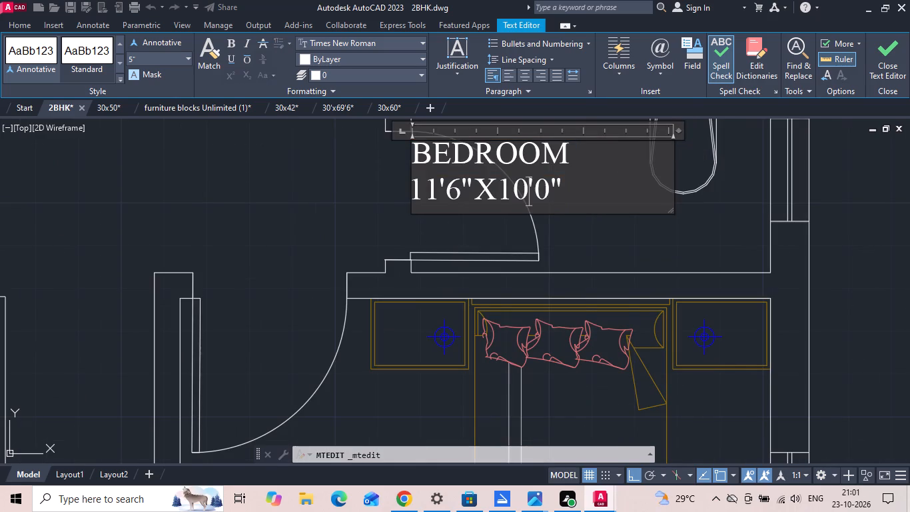
key("BackSpace")
key("BackSpace")
key("4")
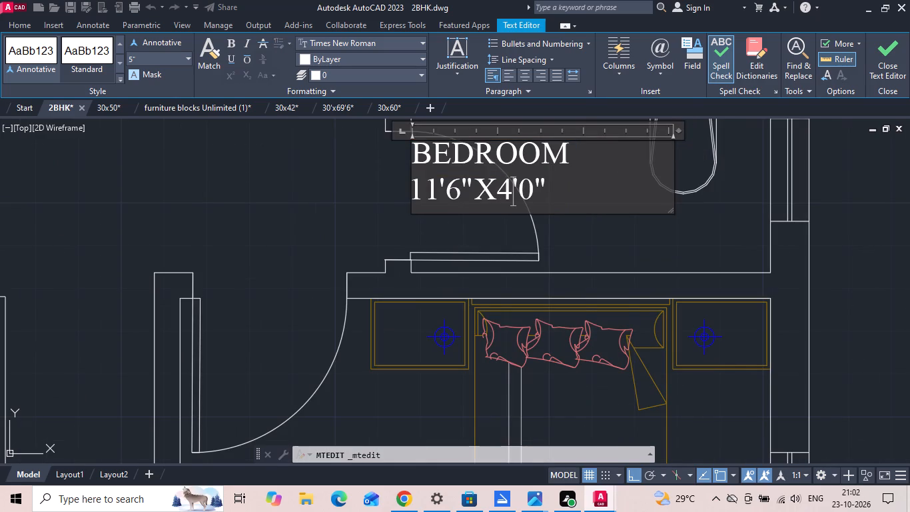
left_click(458, 193)
key("BackSpace")
key("0")
left_click(439, 197)
key("BackSpace")
key("BackSpace")
key("7")
Replace the name BEDROOM in the lower toilet's label with C.TOILET.
left_click_drag(572, 157, 388, 159)
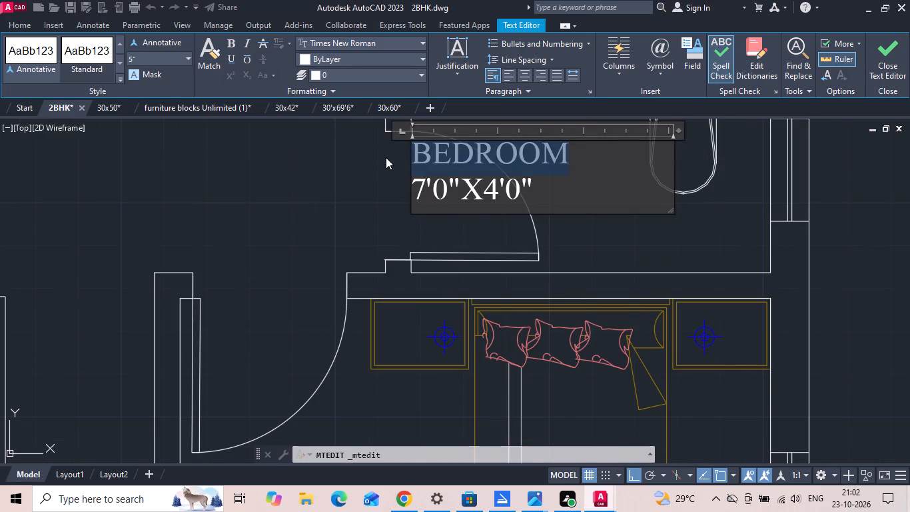
key("BackSpace")
type("C.TOI")
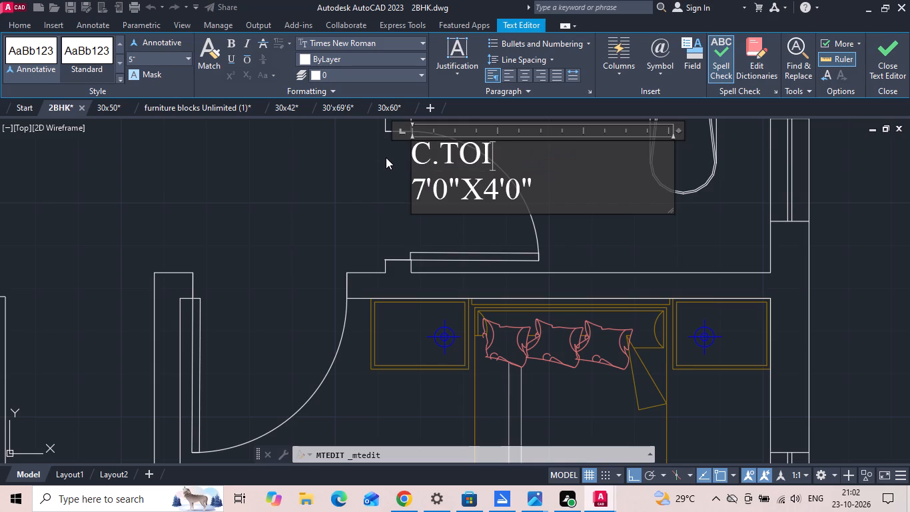
type("LET")
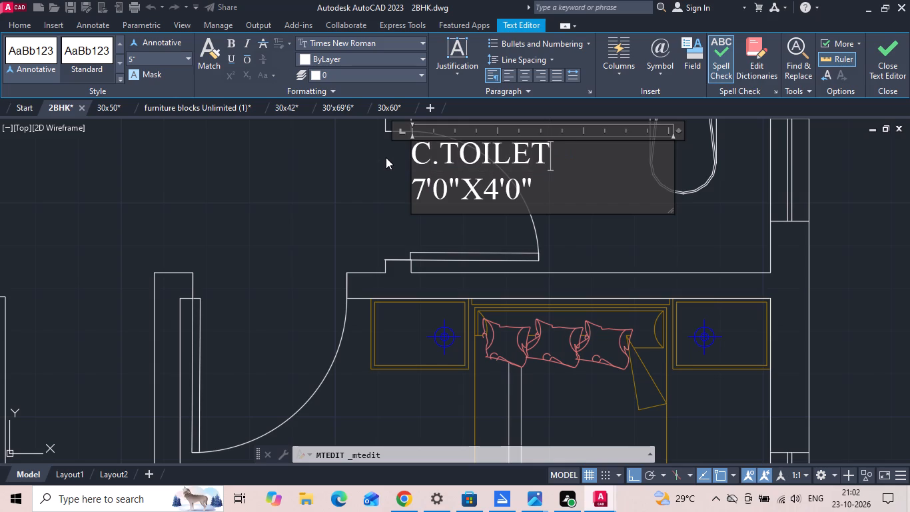
left_click(301, 187)
Move the C.TOILET label horizontally toward the WC, placing it just short of the fixture.
left_click_drag(447, 184, 436, 189)
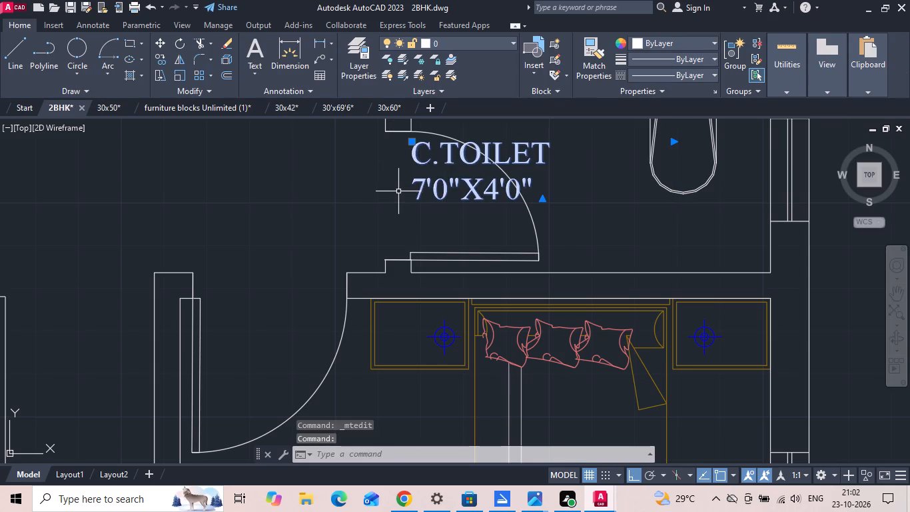
right_click(398, 191)
left_click(423, 236)
left_click_drag(588, 226, 595, 228)
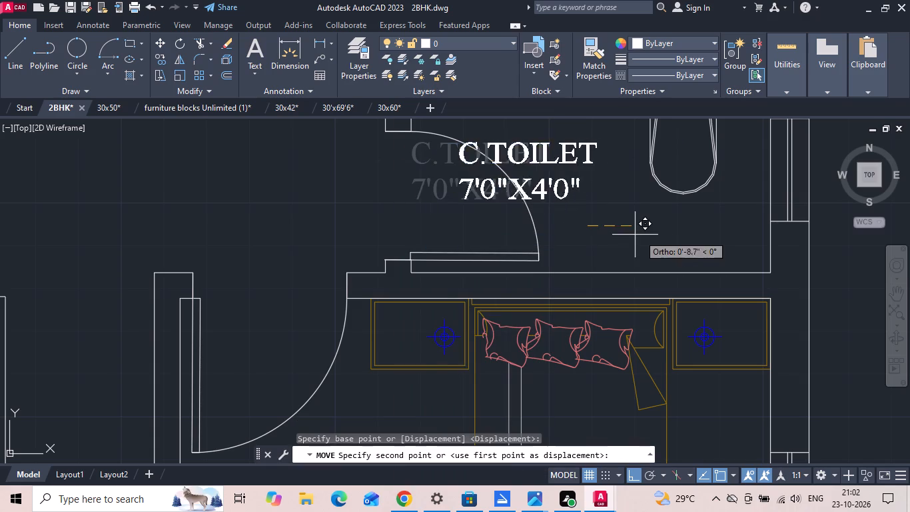
left_click(689, 237)
scroll(522, 247, "down", 2)
left_click(534, 220)
right_click(534, 220)
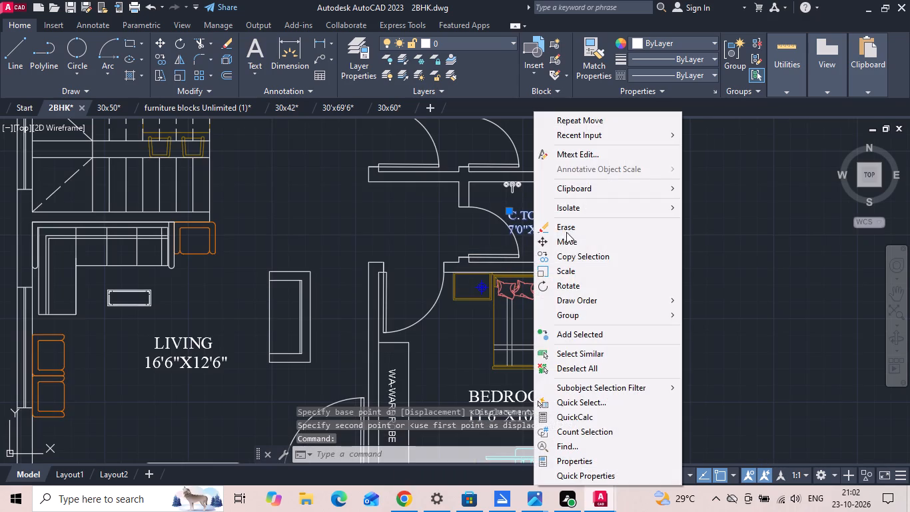
left_click(570, 237)
scroll(709, 243, "up", 1)
left_click(787, 246)
left_click(778, 248)
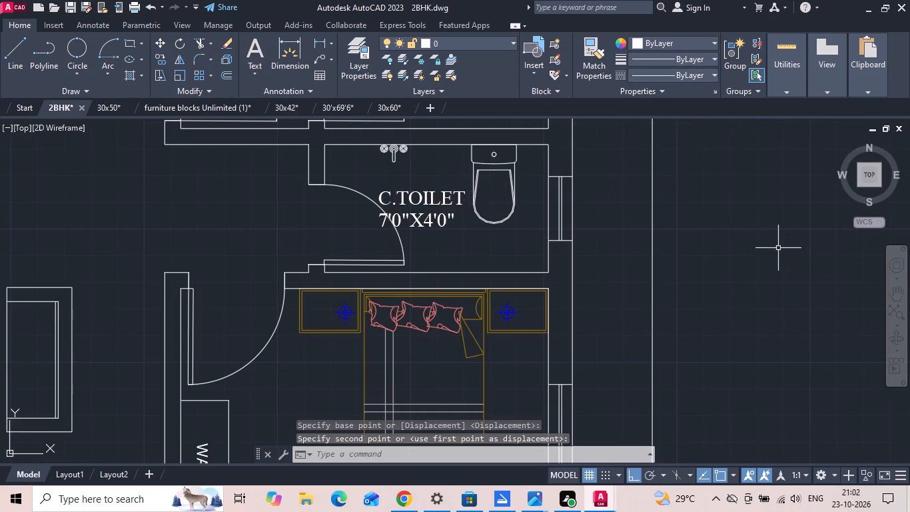
Copy the C.TOILET label straight up into the upper toilet, next to its WC.
left_click(429, 212)
right_click(422, 195)
left_click(437, 253)
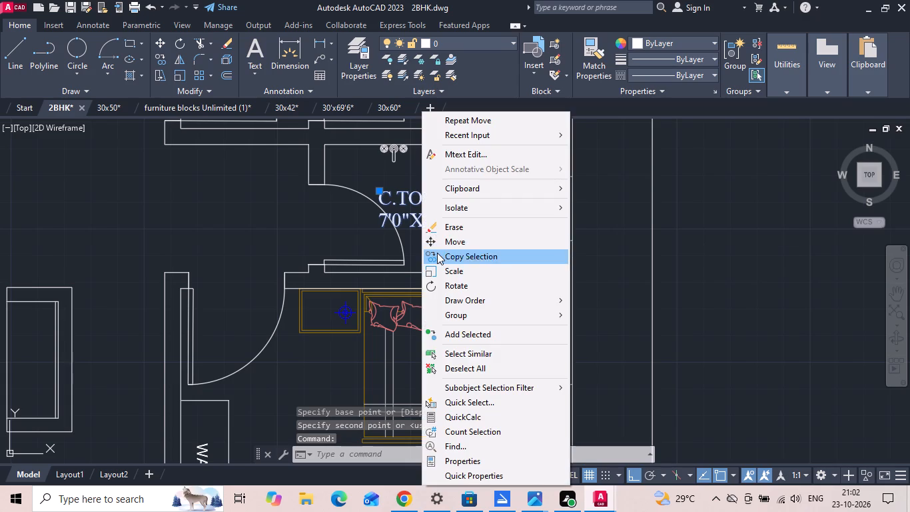
middle_click_drag(435, 237, 444, 317)
left_click_drag(440, 305, 440, 299)
middle_click_drag(436, 211, 433, 321)
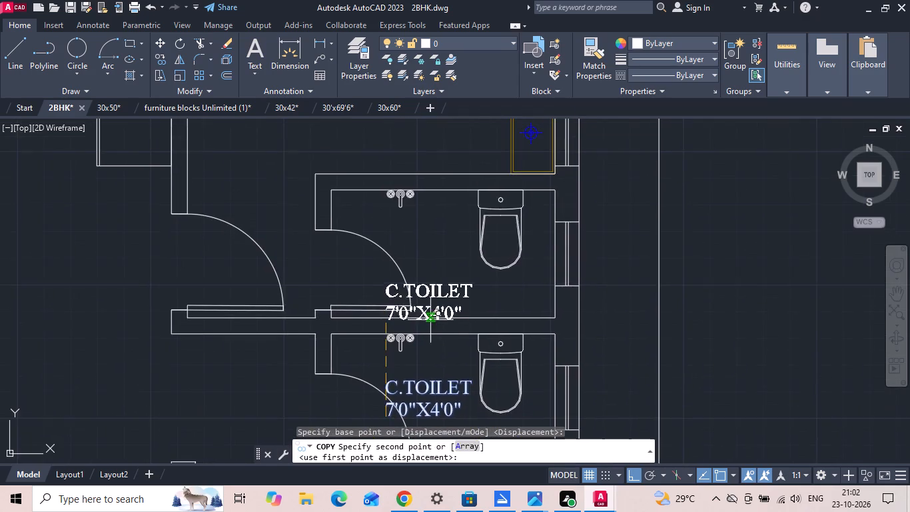
scroll(424, 289, "up", 1)
left_click(422, 281)
key("Escape")
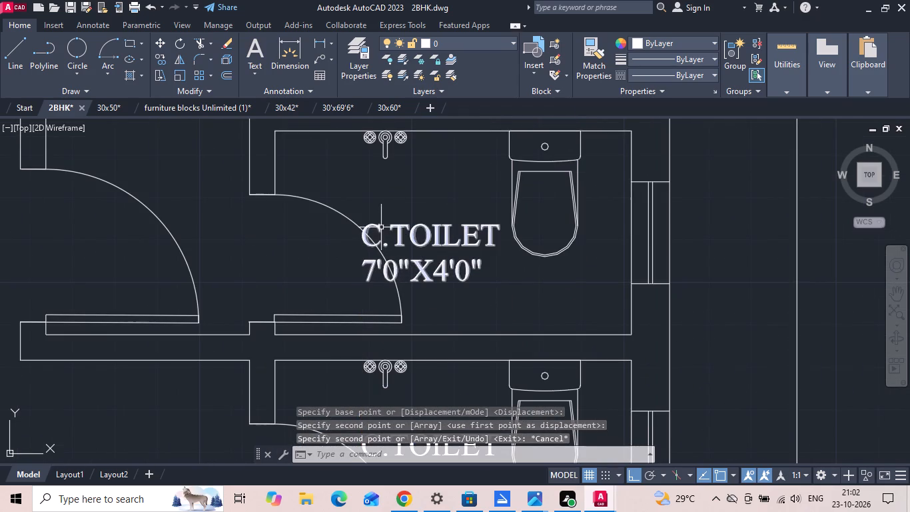
Rename the copied label in the upper toilet as A.TOILET.
double_click(381, 227)
key("BackSpace")
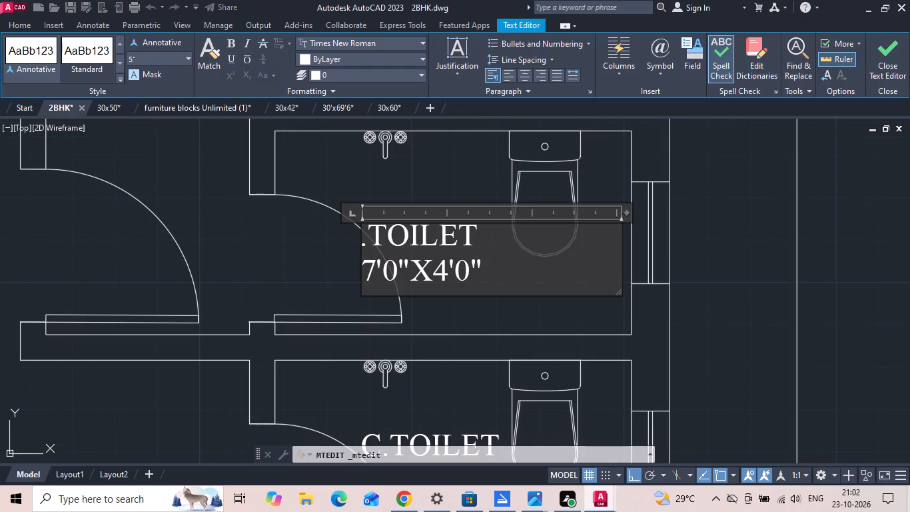
key("a")
left_click(292, 263)
Move the A.TOILET label slightly straight up within the upper toilet.
left_click_drag(445, 223, 442, 235)
left_click(432, 245)
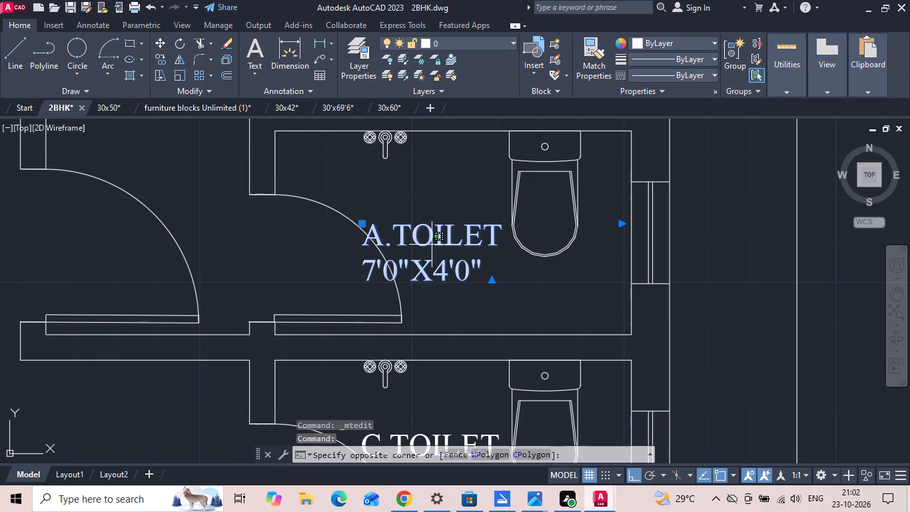
right_click(432, 245)
left_click(456, 246)
left_click(488, 289)
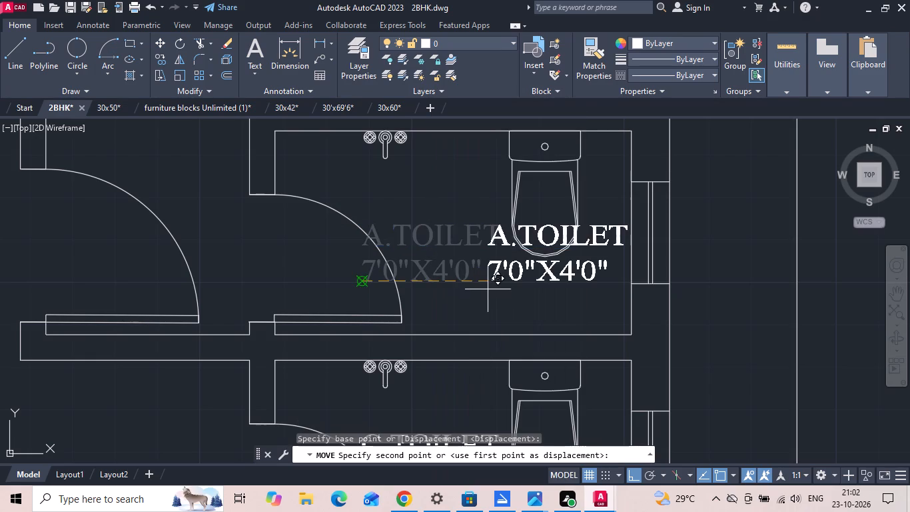
scroll(346, 262, "up", 1)
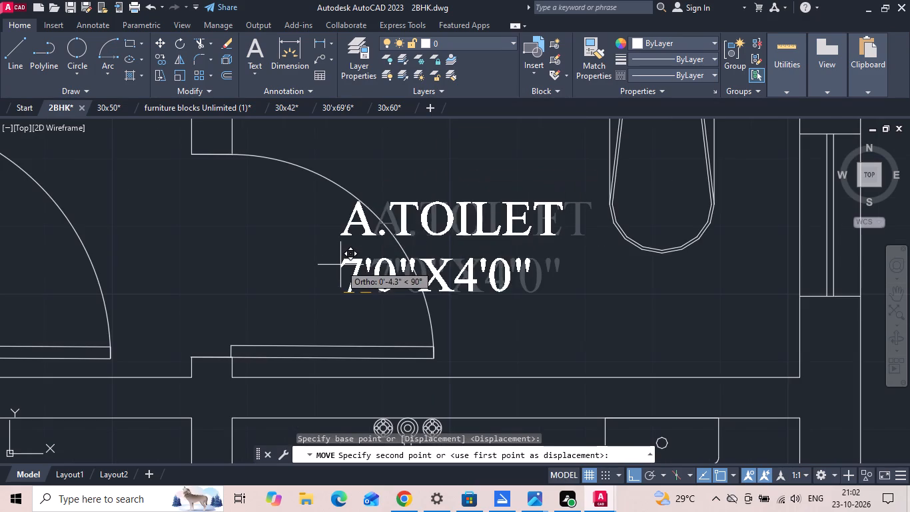
scroll(342, 248, "up", 1)
left_click(342, 248)
Save the 2BHK drawing.
key("ctrl+s")
key("ctrl+s")
key("ctrl+s")
key("ctrl+s")
key("ctrl+s")
key("ctrl+s")
key("ctrl+s")
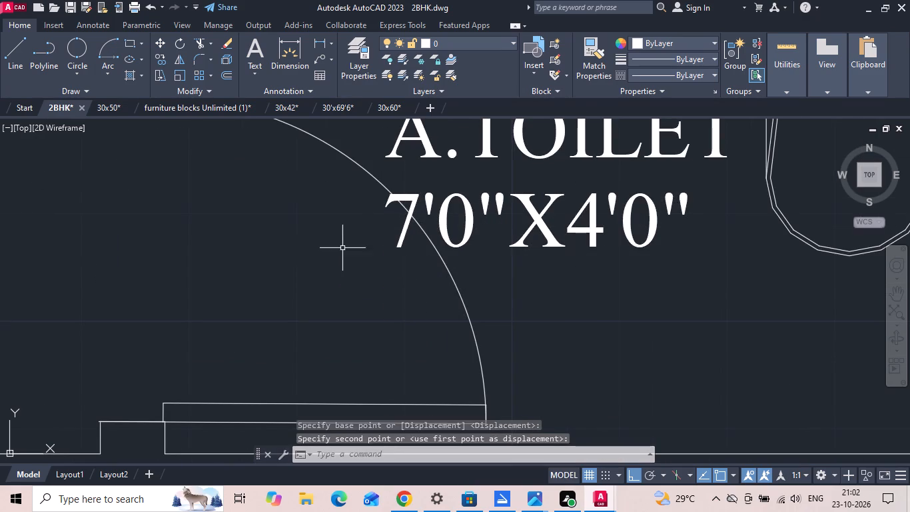
Copy the lower bedroom's TV block into the upper bedroom, beside the wall facing the bed, with Ortho off.
scroll(342, 249, "down", 4)
scroll(438, 241, "down", 2)
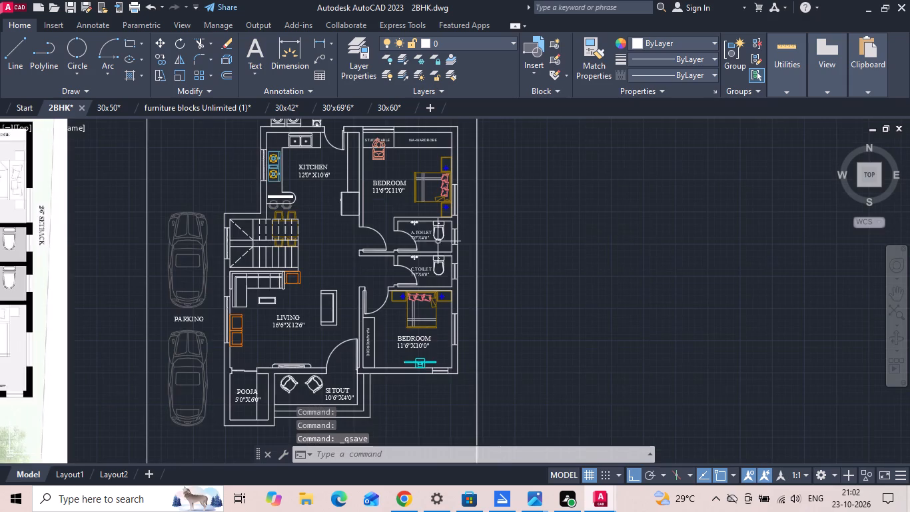
middle_click_drag(398, 233, 549, 244)
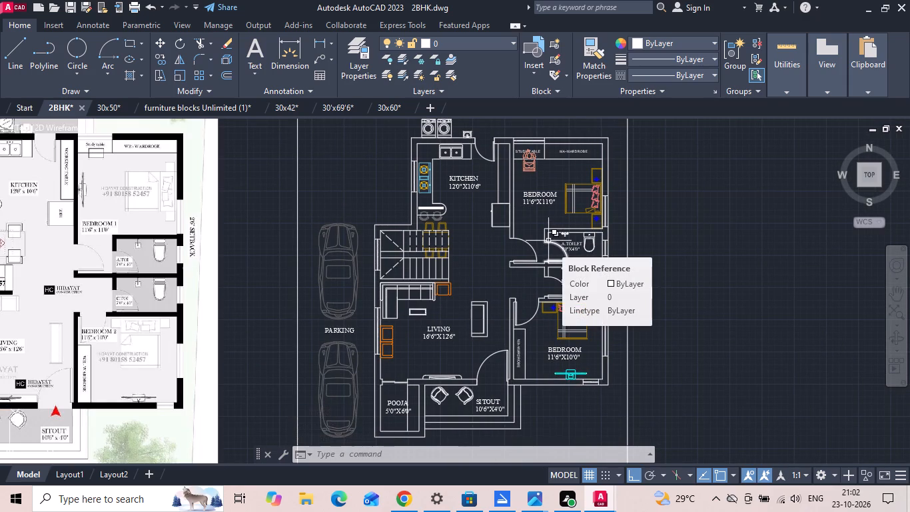
left_click(570, 373)
right_click(570, 373)
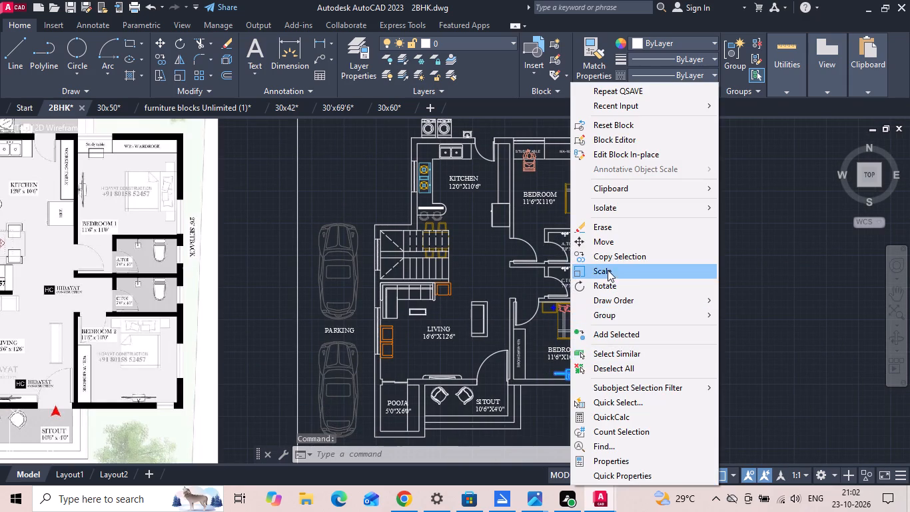
left_click(608, 257)
left_click(561, 383)
scroll(513, 211, "up", 2)
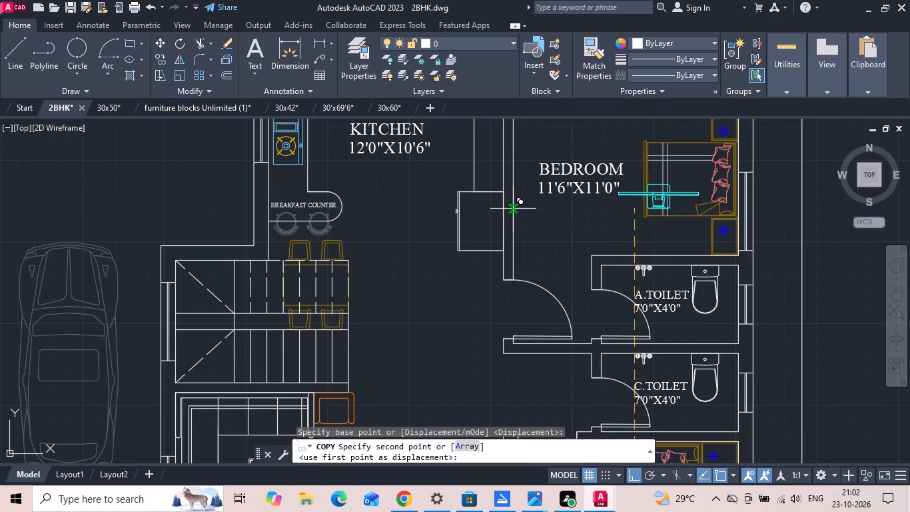
key("F8")
left_click(510, 208)
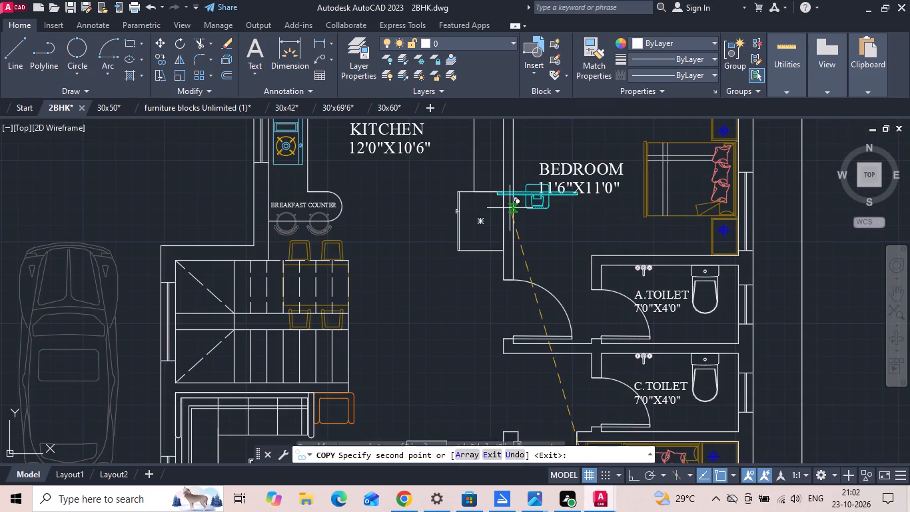
scroll(536, 190, "up", 2)
key("Escape")
Rotate the copied TV 270° about the middle of its back edge, with Ortho on, so it faces the bed.
left_click_drag(518, 163, 505, 193)
left_click(501, 203)
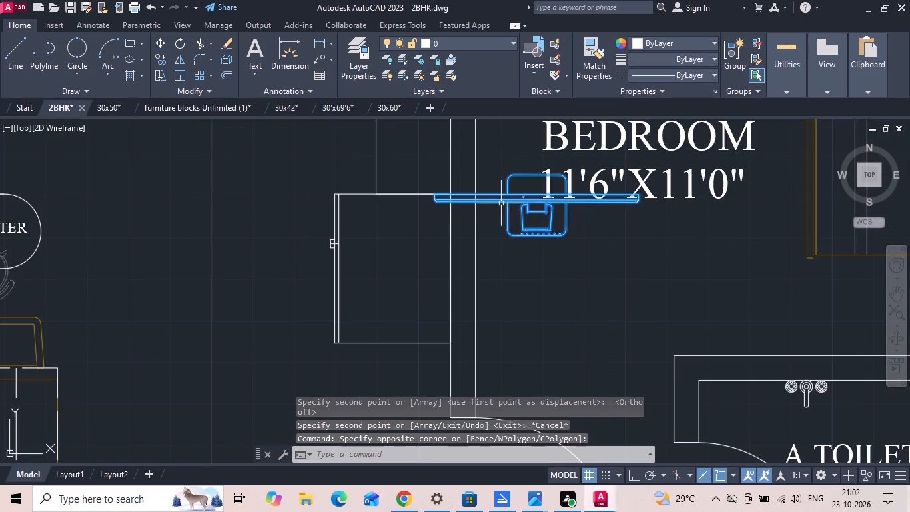
right_click(500, 205)
left_click(524, 285)
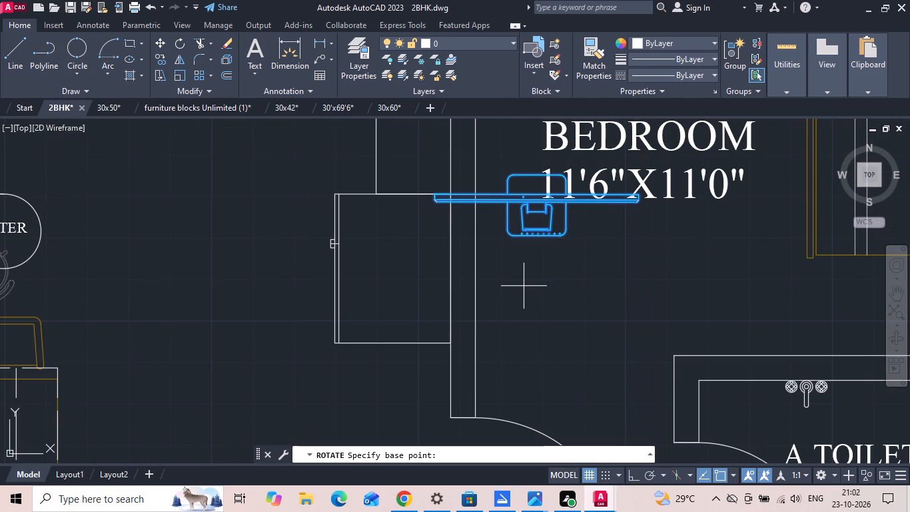
key("F8")
scroll(544, 239, "up", 3)
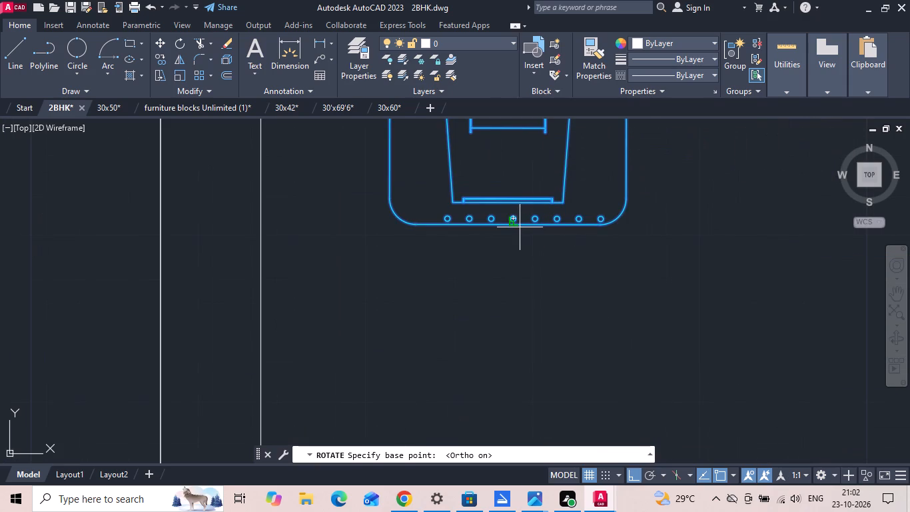
left_click(513, 227)
scroll(510, 227, "down", 2)
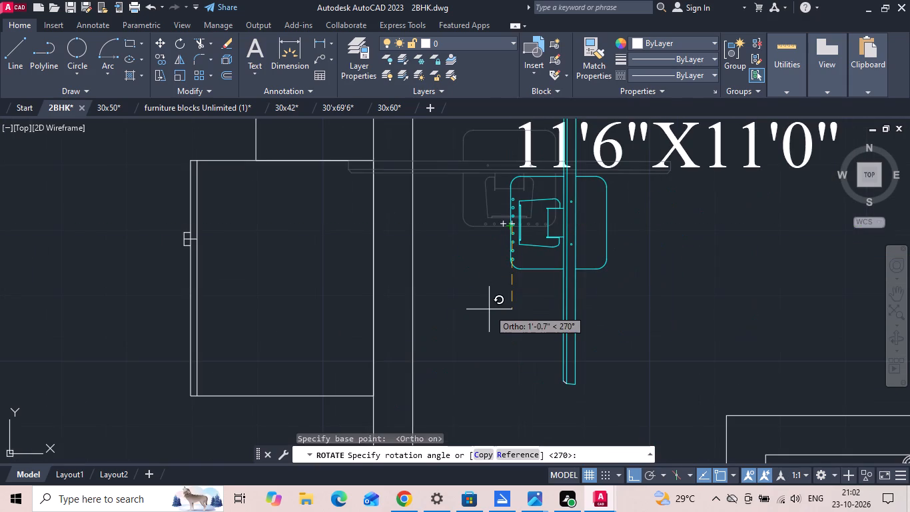
left_click(488, 360)
Move the rotated TV by its back-edge midpoint flush against the upper bedroom's wall, beside the BEDROOM label.
left_click(536, 265)
left_click(504, 223)
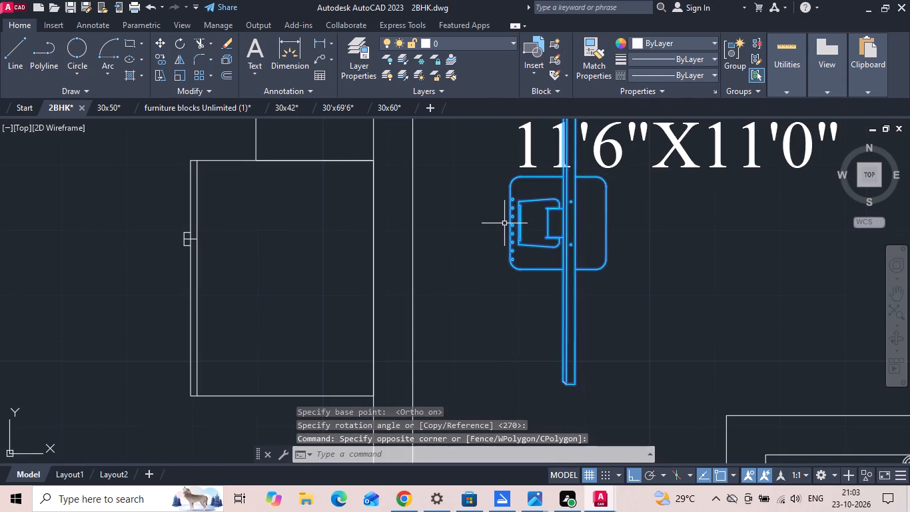
right_click(504, 223)
left_click(518, 246)
scroll(510, 245, "up", 2)
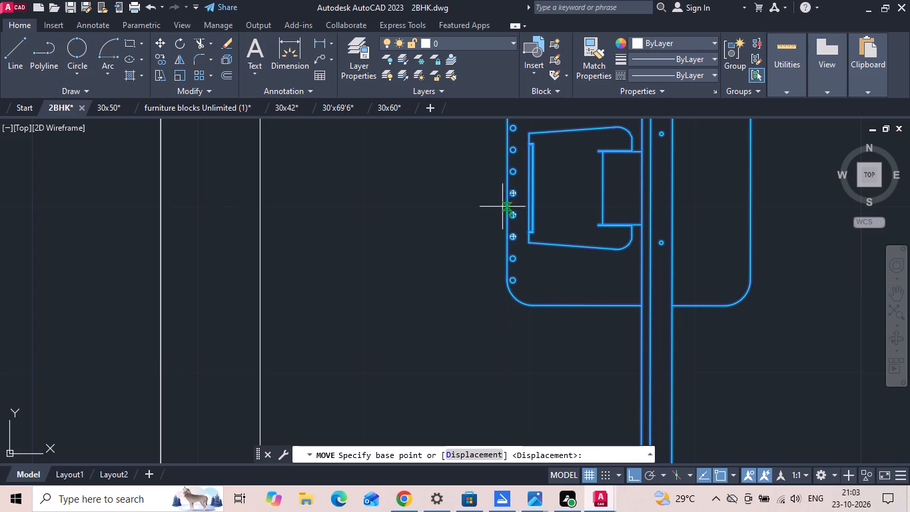
middle_click_drag(503, 221, 504, 307)
scroll(504, 290, "up", 1)
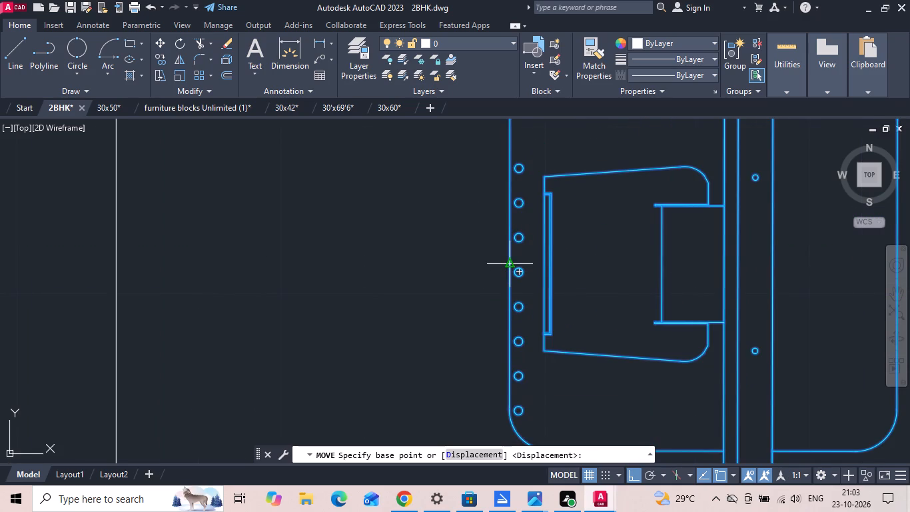
left_click(509, 262)
scroll(509, 263, "down", 6)
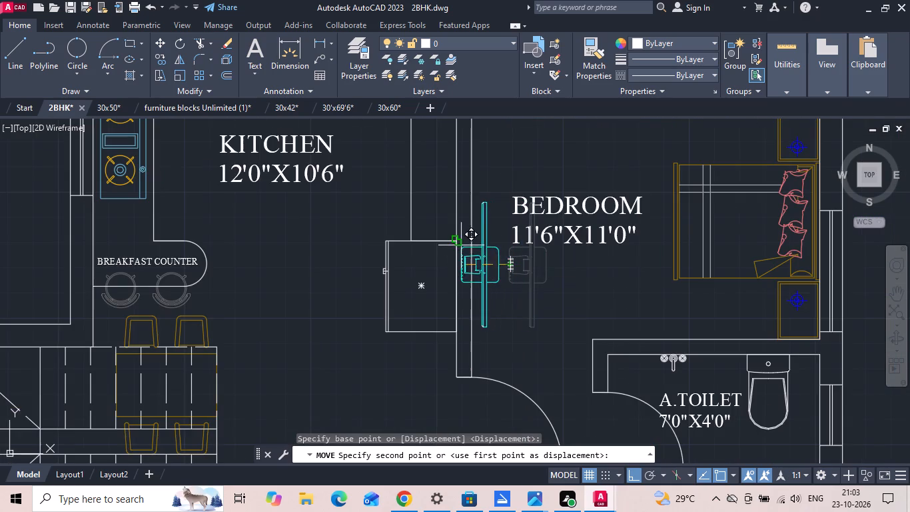
left_click(470, 225)
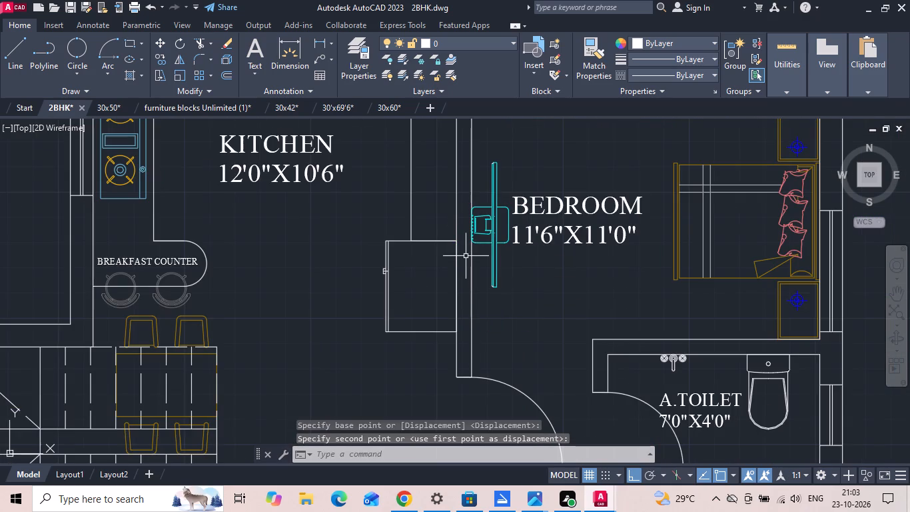
Save the 2BHK drawing.
key("ctrl+s")
scroll(474, 253, "down", 3)
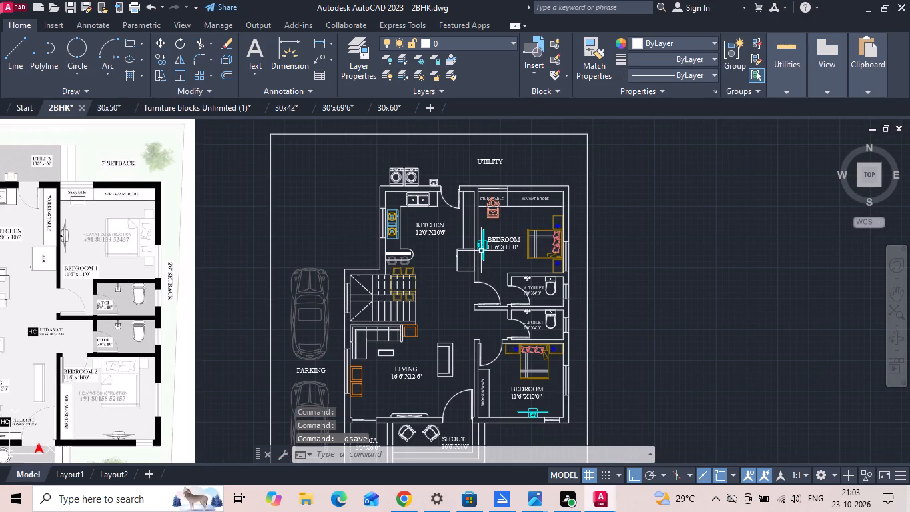
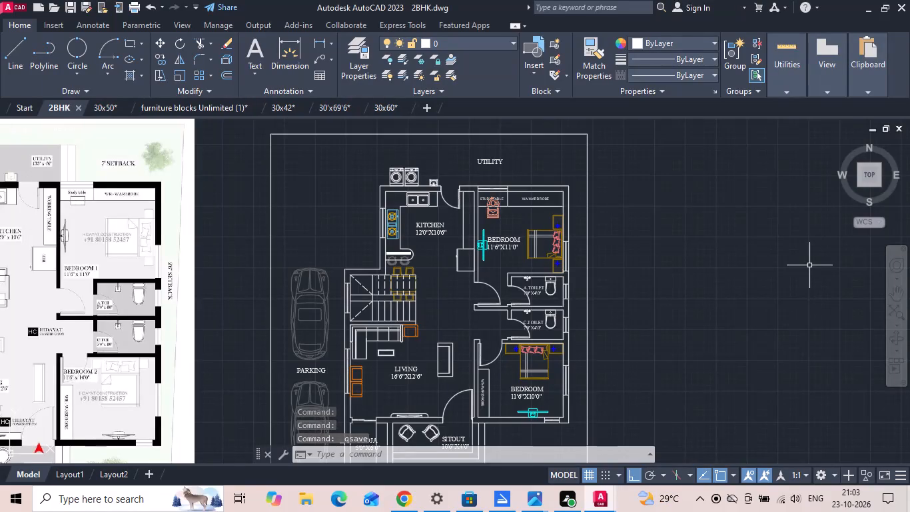
Draw the utility boundary: a 4'6" line up from the wall corner above the study table, continuing across past the kitchen's outer wall.
middle_click_drag(809, 265, 817, 263)
scroll(758, 251, "down", 1)
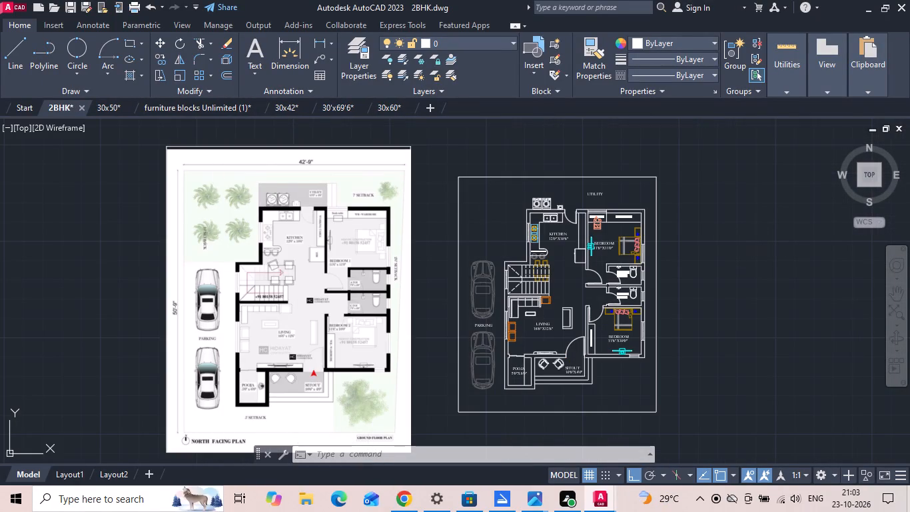
scroll(227, 227, "up", 3)
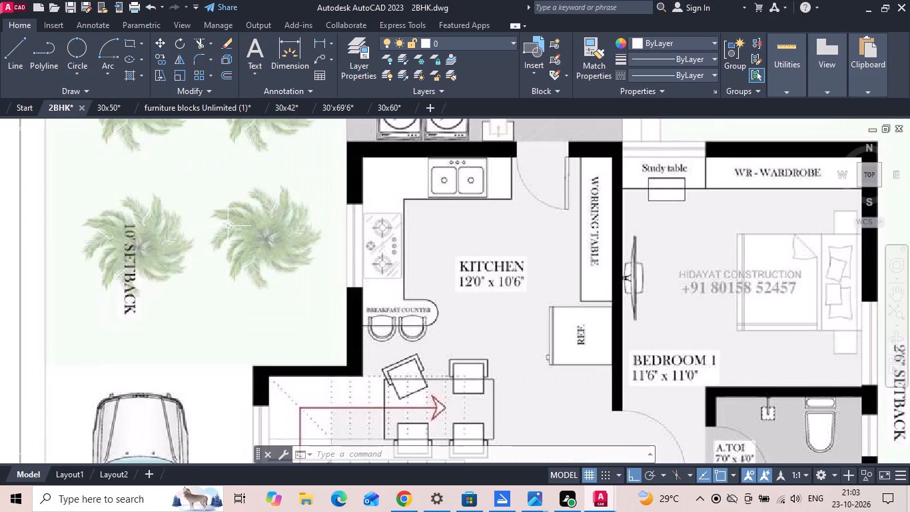
scroll(228, 225, "down", 3)
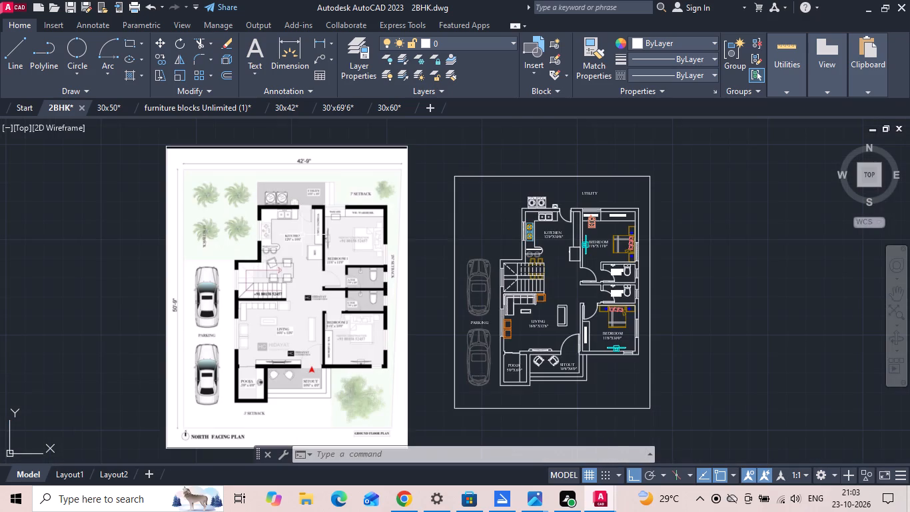
scroll(628, 223, "up", 1)
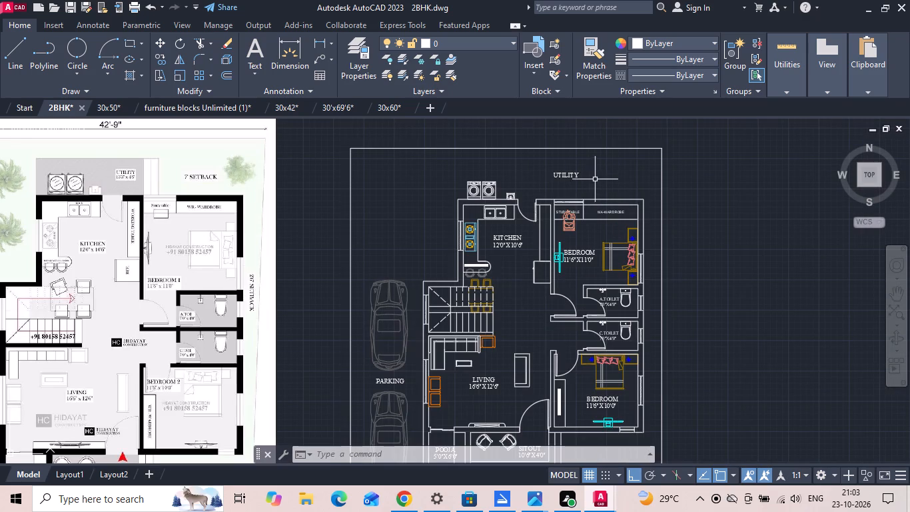
scroll(98, 206, "up", 2)
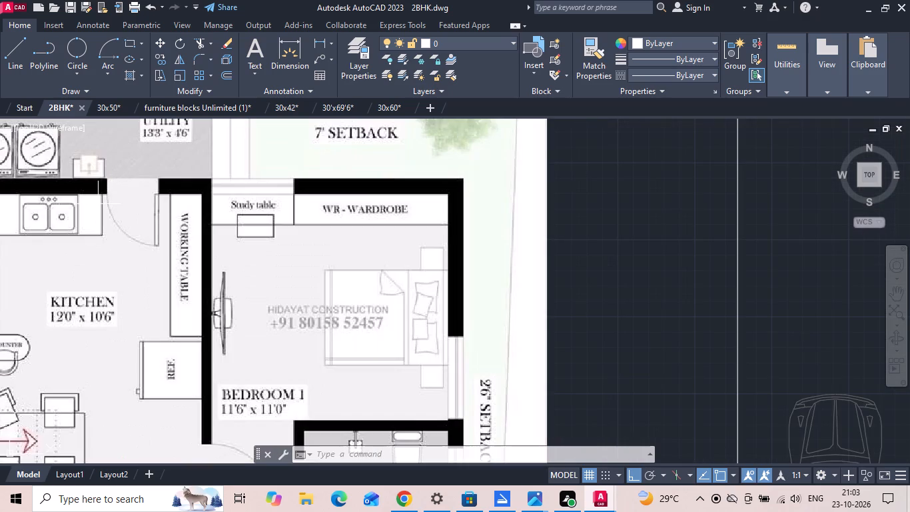
scroll(95, 217, "down", 2)
scroll(552, 173, "up", 2)
type("L")
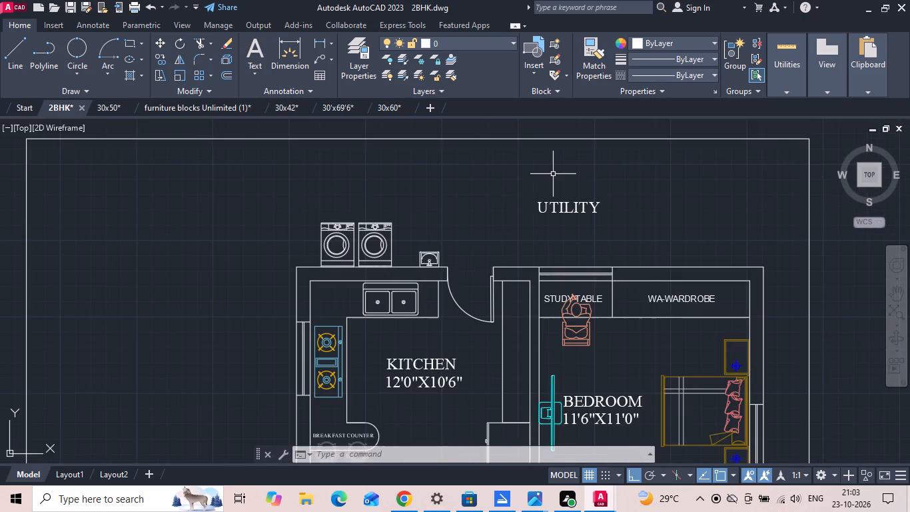
key("space")
scroll(553, 189, "down", 3)
scroll(553, 217, "up", 3)
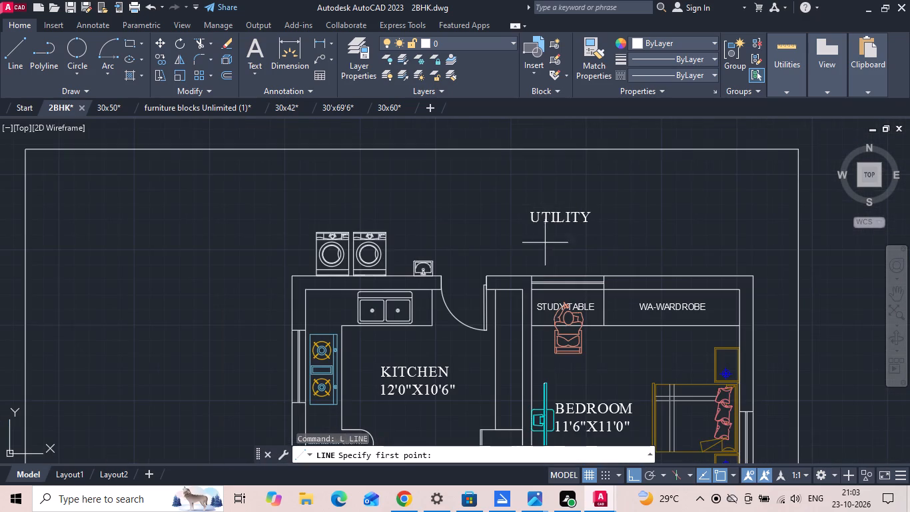
left_click(530, 273)
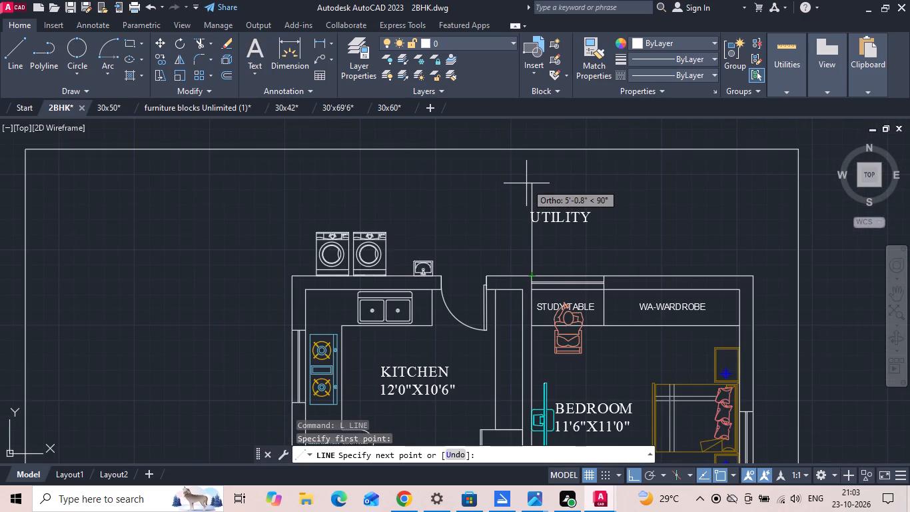
type("4'6")
key("Return")
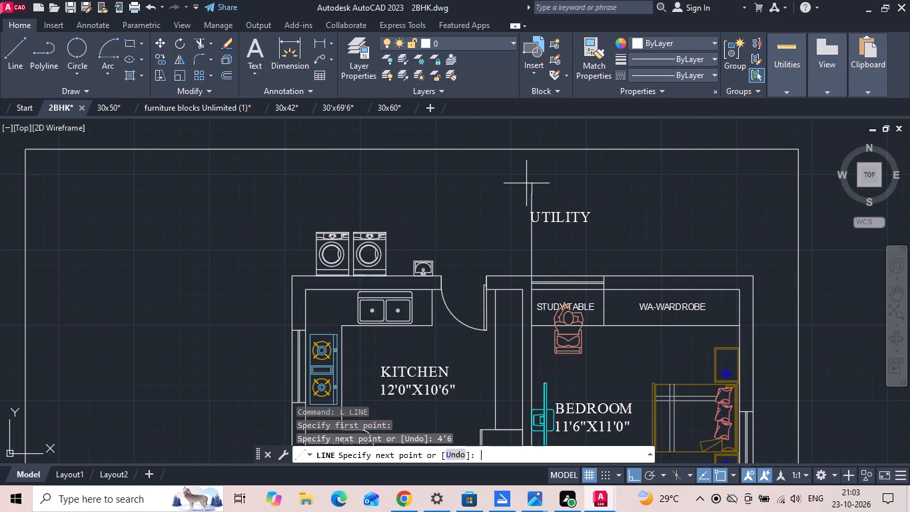
left_click(209, 193)
key("Escape")
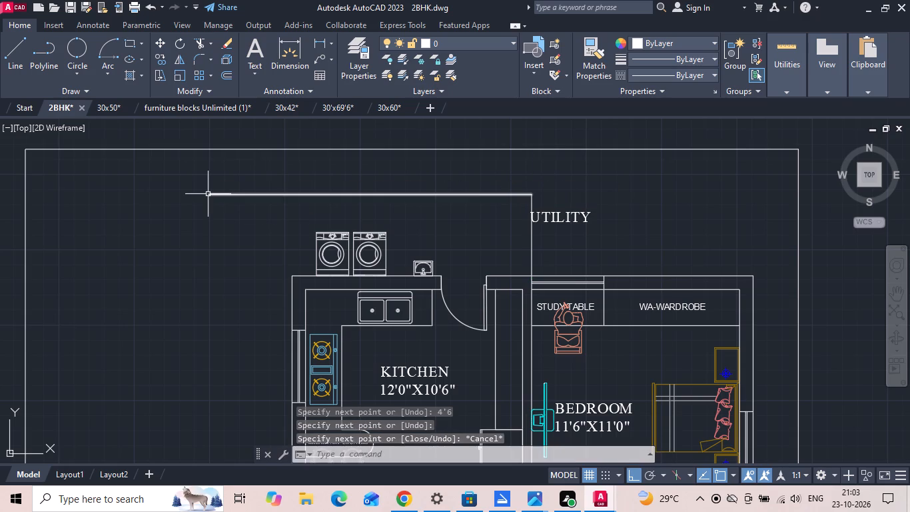
Extend the kitchen's outer wall line up to the utility's top line and trim off the overhang beyond it.
type("EX")
key("space")
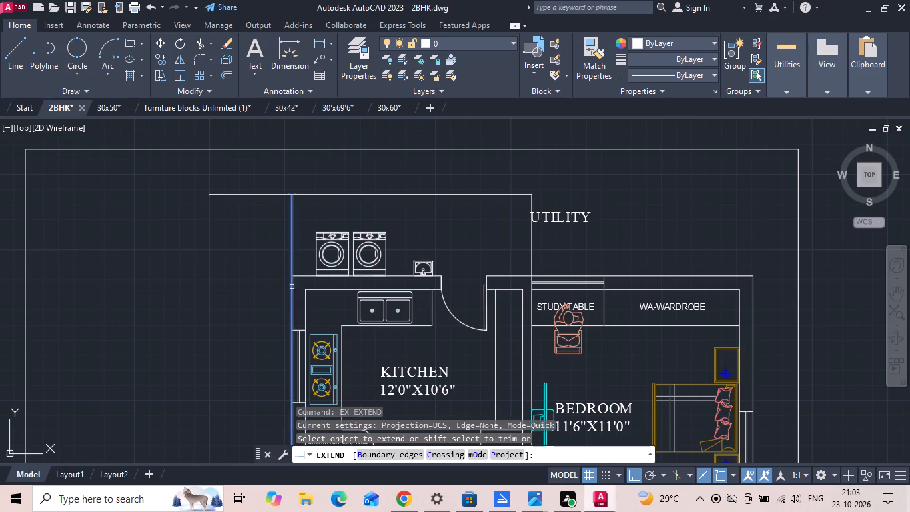
left_click(291, 287)
key("Escape")
key("t")
key("r")
key("space")
left_click(265, 195)
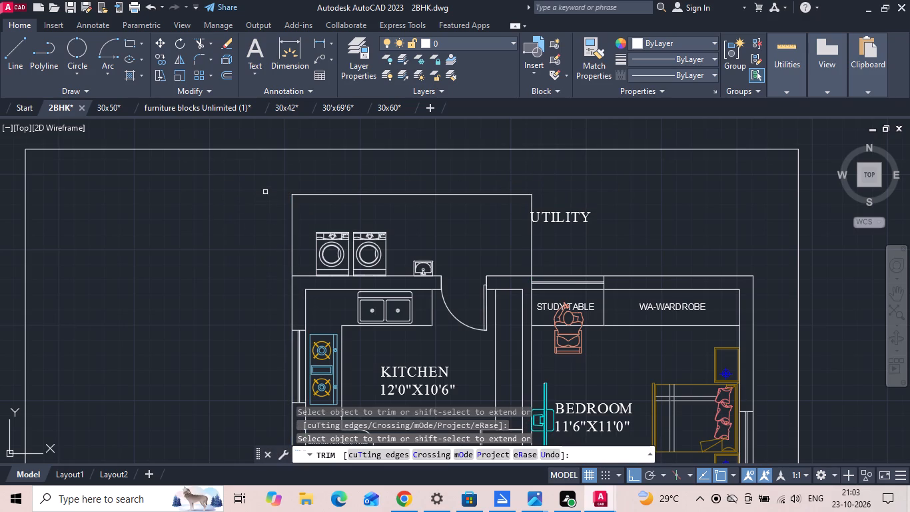
key("Escape")
Move the UTILITY label inside the new utility outline, above the wash basin.
scroll(571, 199, "up", 1)
left_click(565, 219)
right_click(564, 219)
left_click(588, 243)
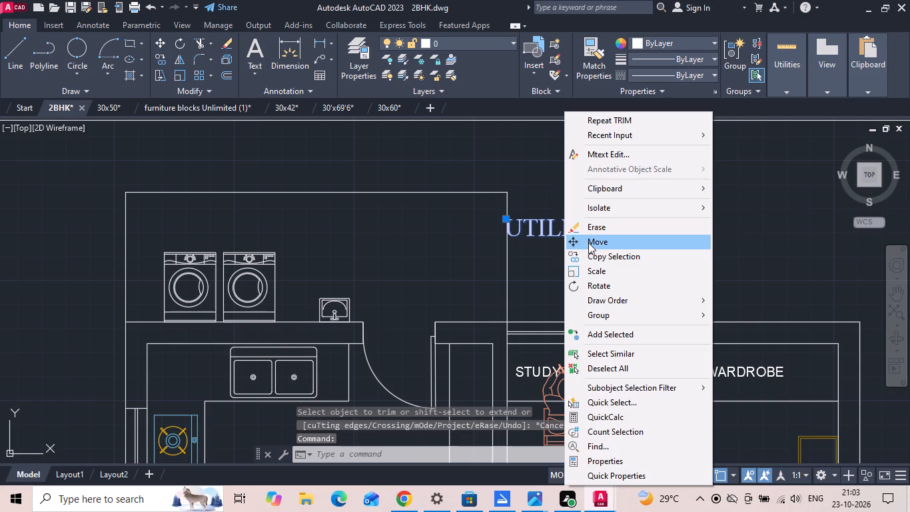
left_click_drag(805, 202, 795, 204)
left_click(614, 220)
Copy the utility's side line outward at 10" and 20", above the study table, for the steps.
left_click_drag(523, 263, 495, 267)
left_click(478, 271)
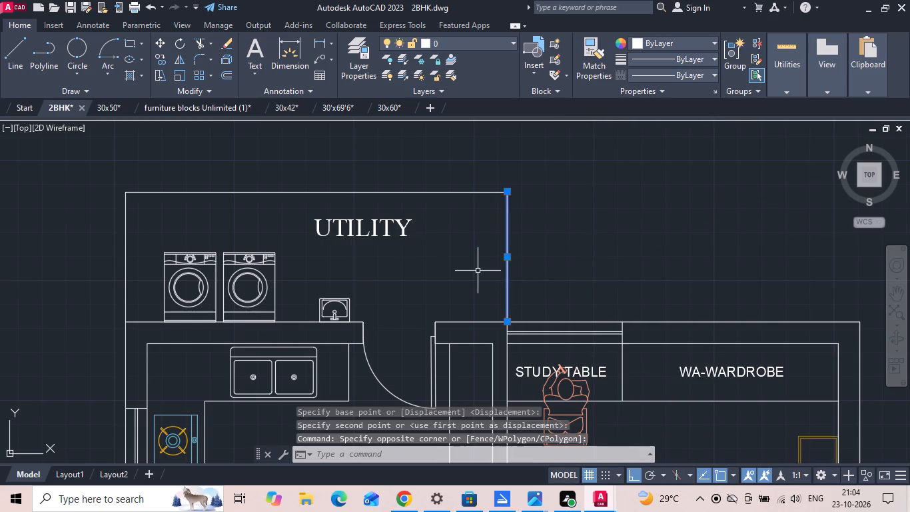
right_click(477, 269)
left_click(511, 255)
left_click_drag(588, 253, 612, 253)
key("2")
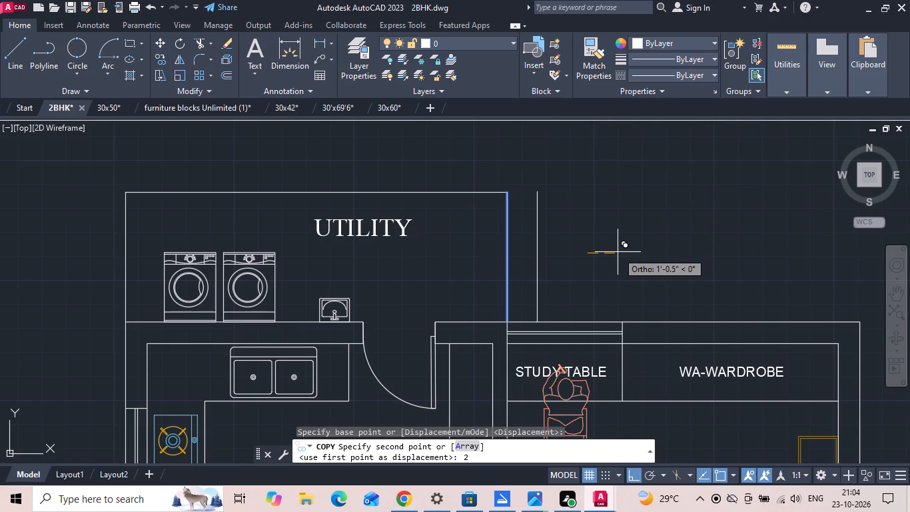
key("BackSpace")
type("10")
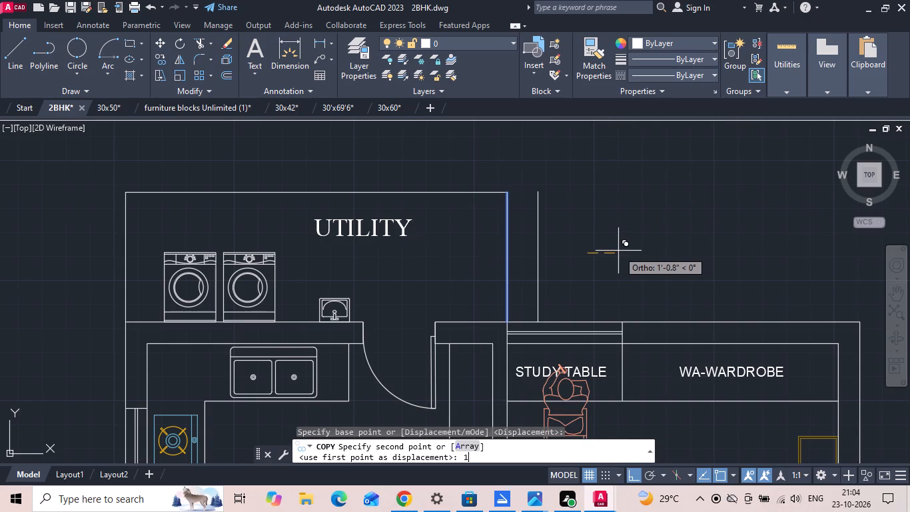
key("Return")
type("20")
key("Return")
key("Escape")
Extend the utility's top line across to the outermost copied step line.
type("EX")
key("space")
left_click_drag(485, 178, 494, 221)
left_click_drag(489, 189, 495, 215)
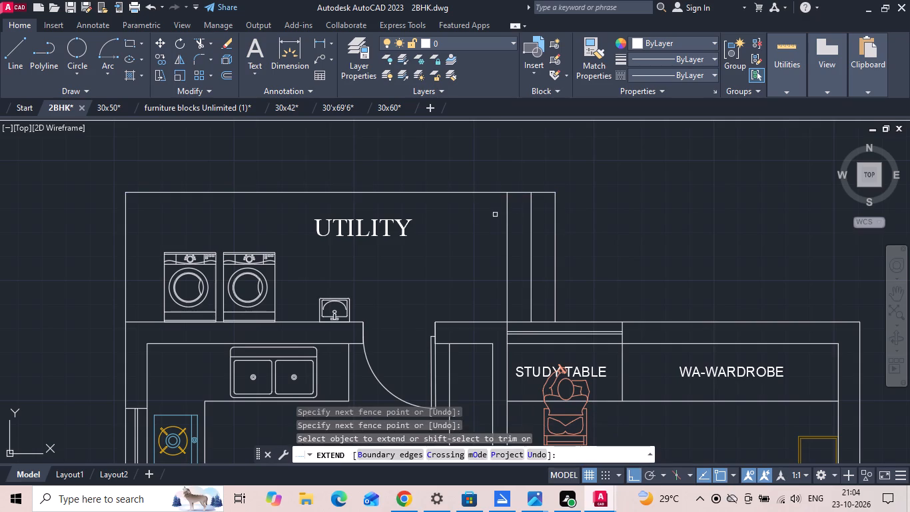
key("Escape")
Measure the utility's width along its top line with a linear dimension, without placing the dimension.
scroll(480, 217, "down", 3)
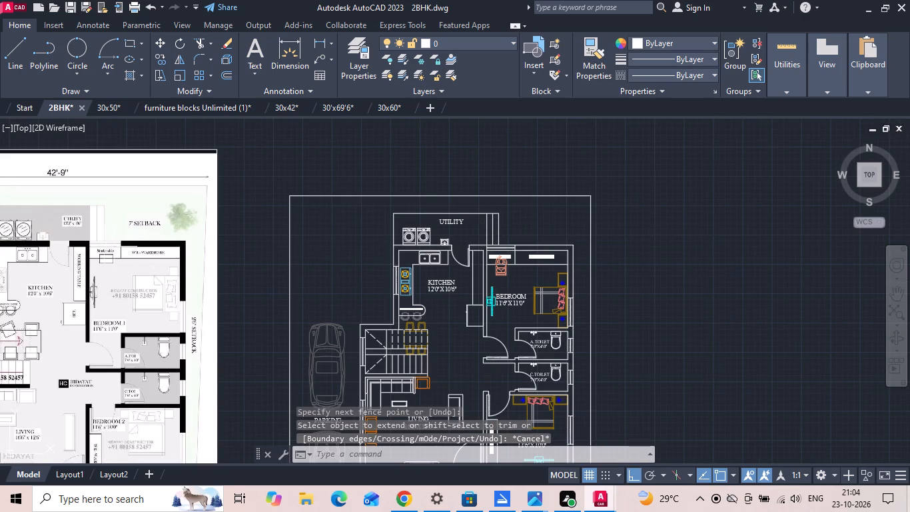
scroll(87, 240, "up", 2)
scroll(77, 233, "down", 2)
scroll(486, 213, "up", 4)
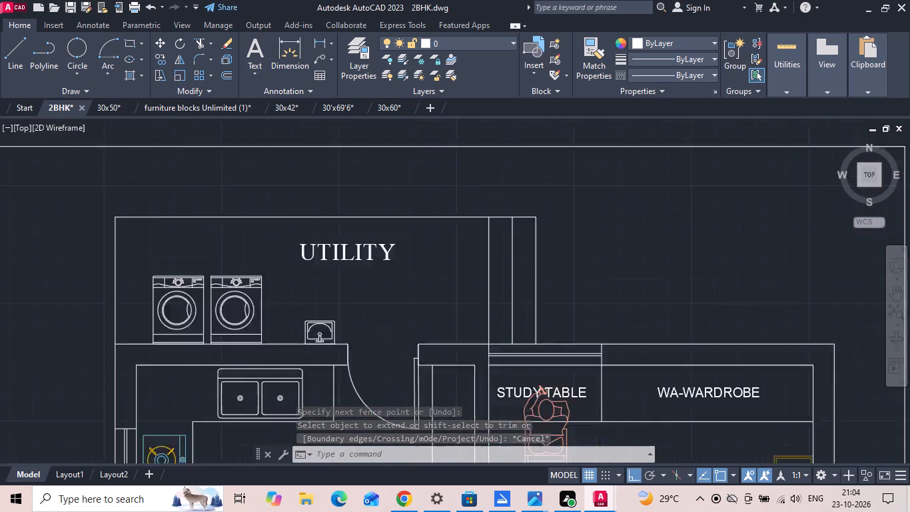
scroll(454, 116, "down", 2)
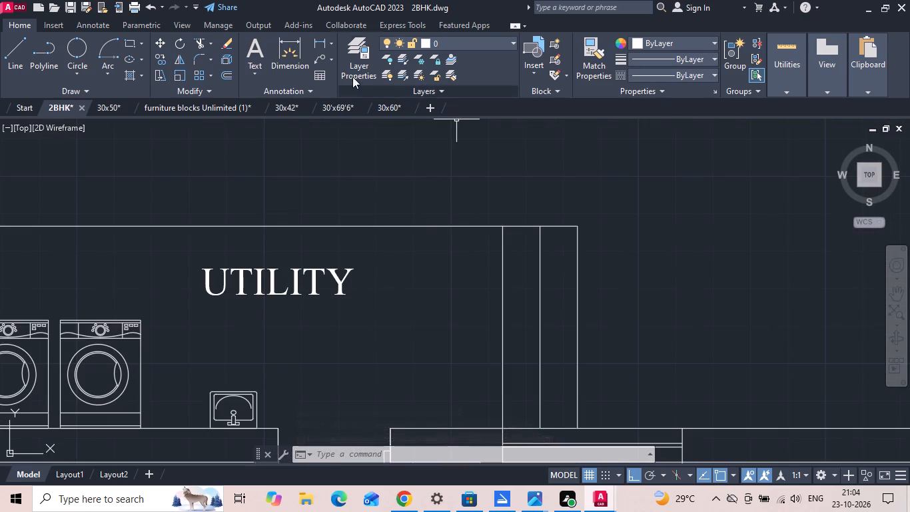
left_click(318, 38)
left_click(506, 228)
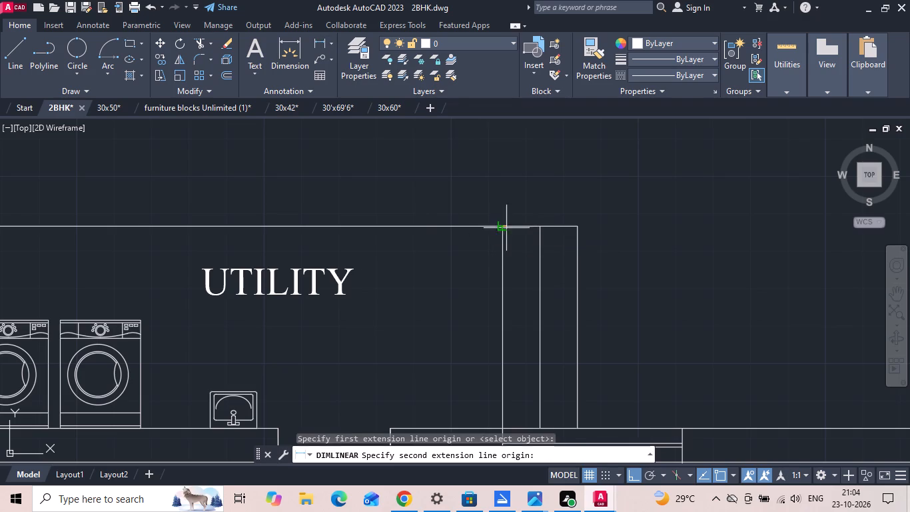
scroll(505, 228, "down", 1)
left_click(133, 228)
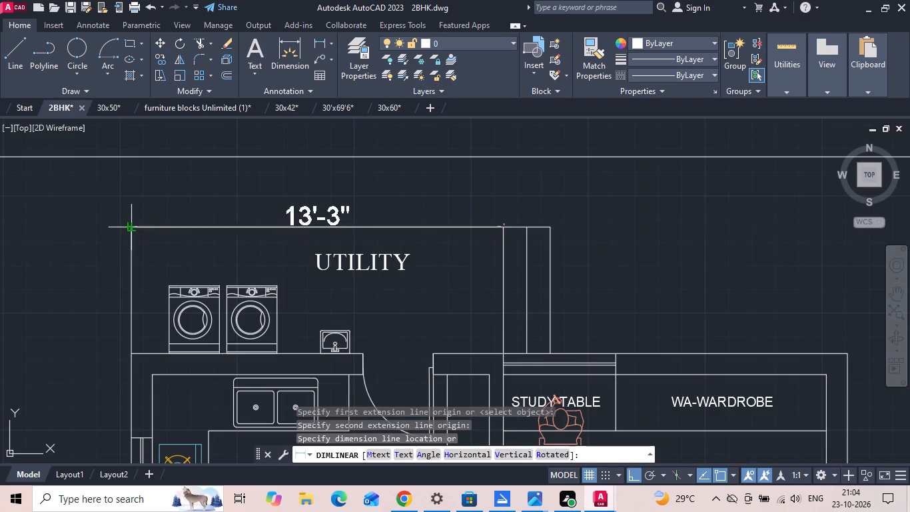
key("Escape")
Add the size 13'3"X4'6" as a second line of the UTILITY label.
double_click(328, 264)
scroll(450, 285, "up", 1)
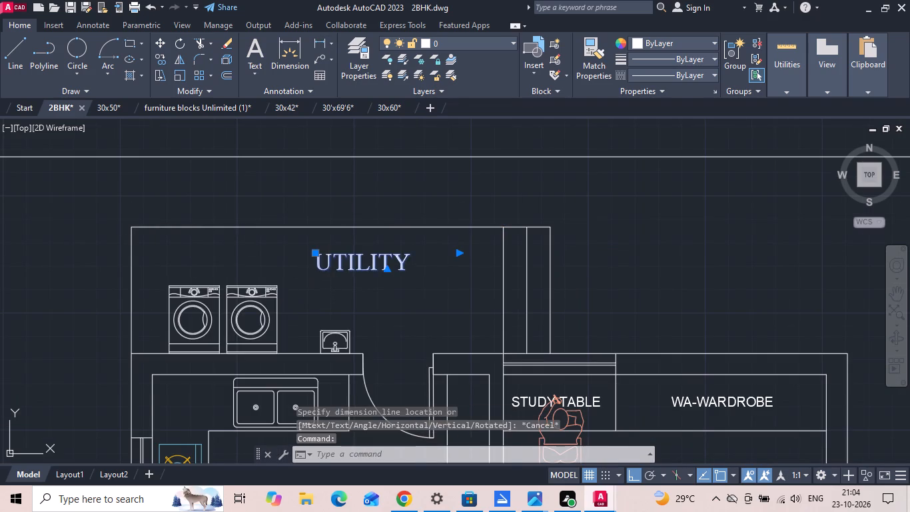
scroll(450, 285, "up", 1)
left_click(379, 229)
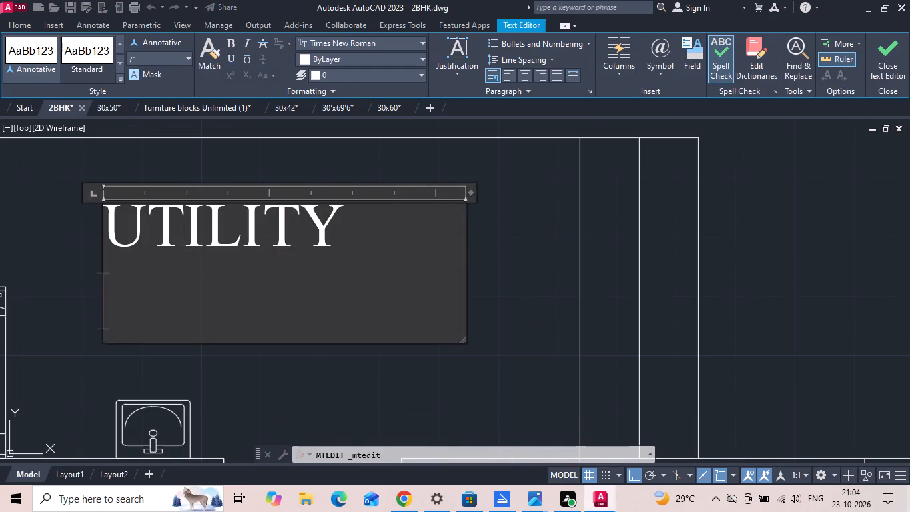
key("Return")
type("13'3")
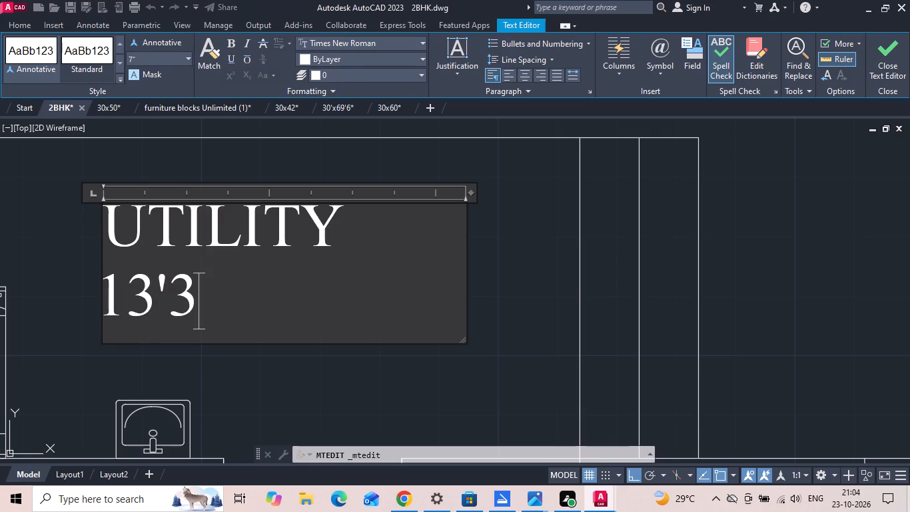
key("apostrophe")
type("X4'6\"")
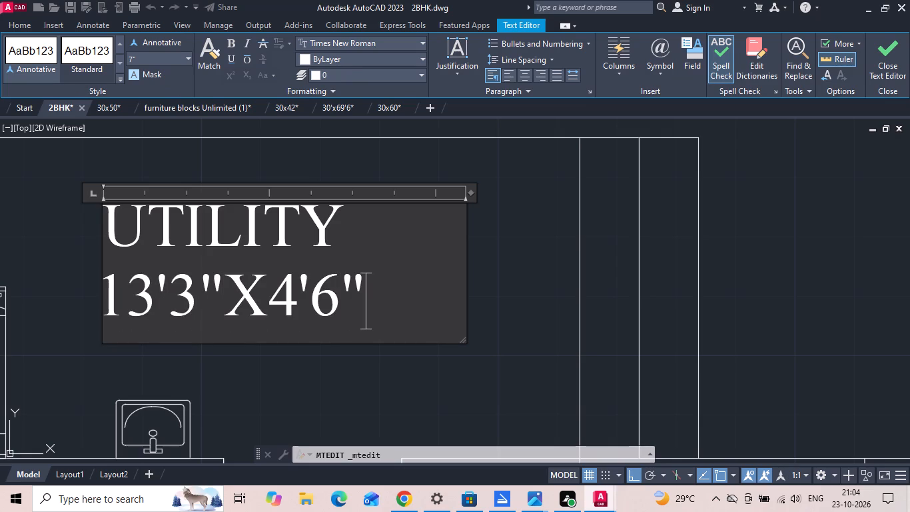
left_click(514, 265)
Save the 2BHK drawing.
scroll(513, 252, "down", 3)
middle_click_drag(500, 249, 484, 212)
scroll(484, 211, "down", 1)
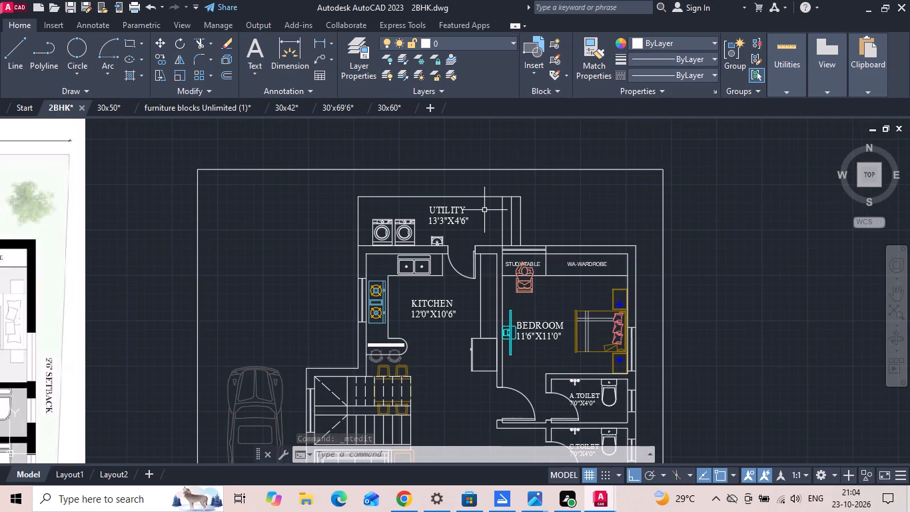
key("ctrl+s")
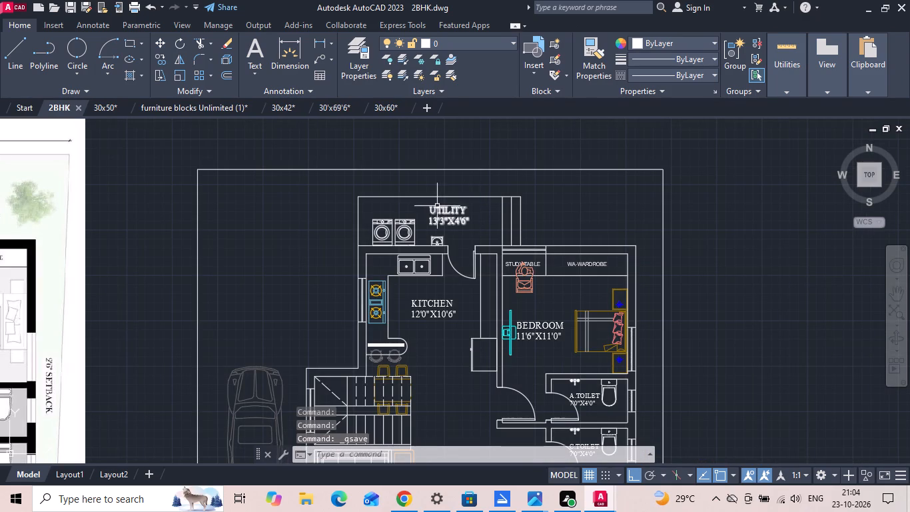
Start a solid hatch in black (0,0,0) and fill the walls around the pooja and the outer walls along the living room and staircase.
scroll(350, 165, "down", 1)
middle_click_drag(382, 299, 448, 220)
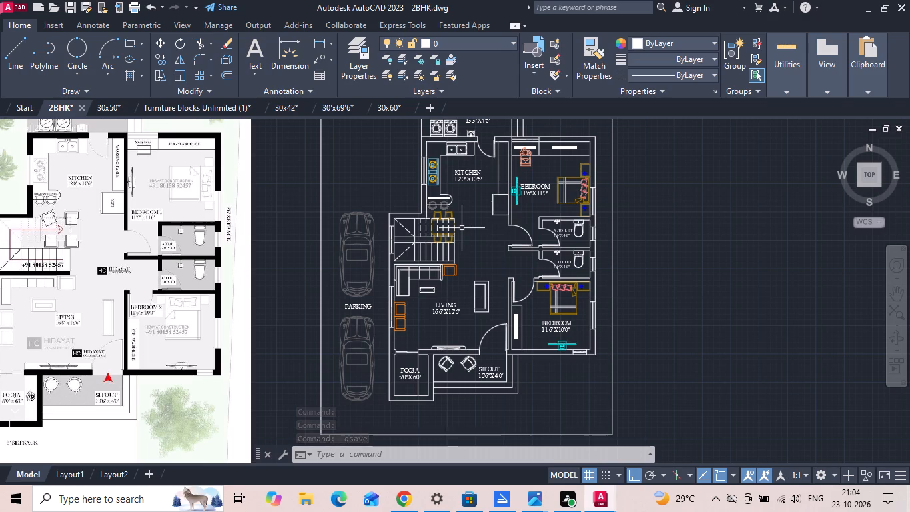
type("H")
key("space")
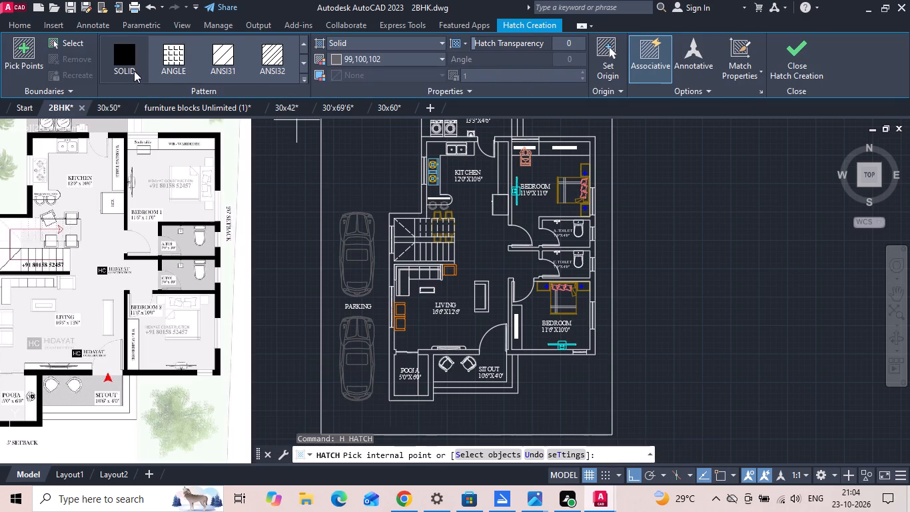
left_click(131, 68)
left_click(329, 59)
left_click(338, 119)
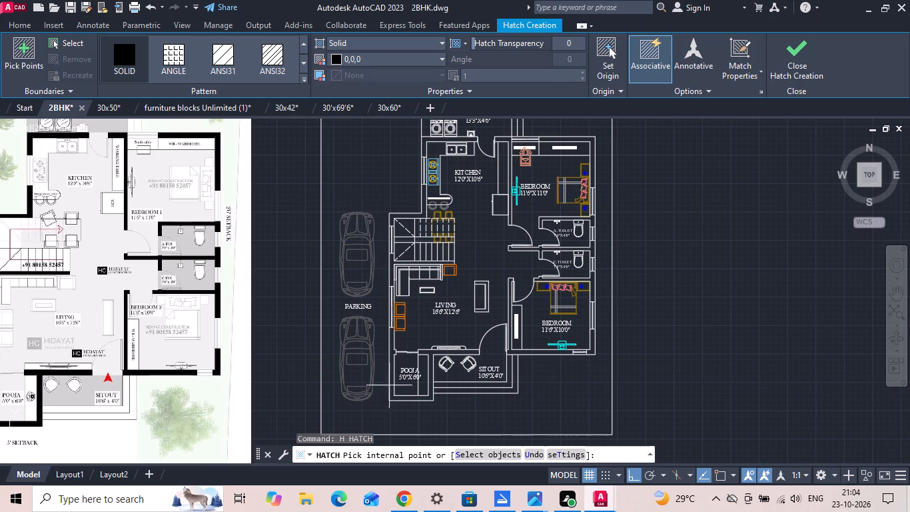
left_click(391, 371)
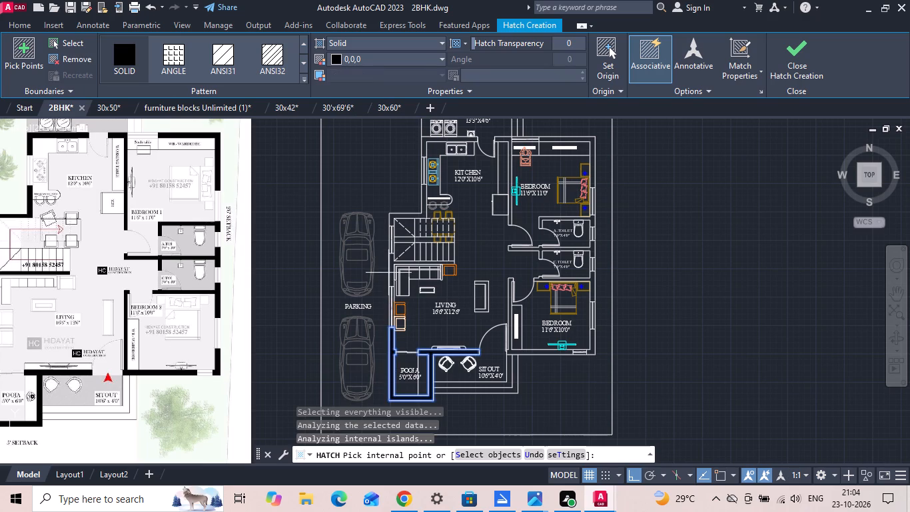
left_click(391, 263)
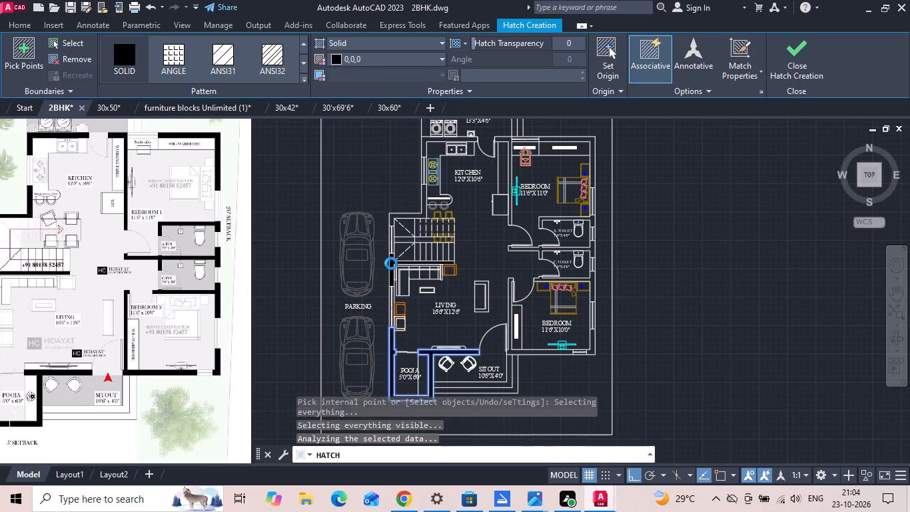
left_click(391, 219)
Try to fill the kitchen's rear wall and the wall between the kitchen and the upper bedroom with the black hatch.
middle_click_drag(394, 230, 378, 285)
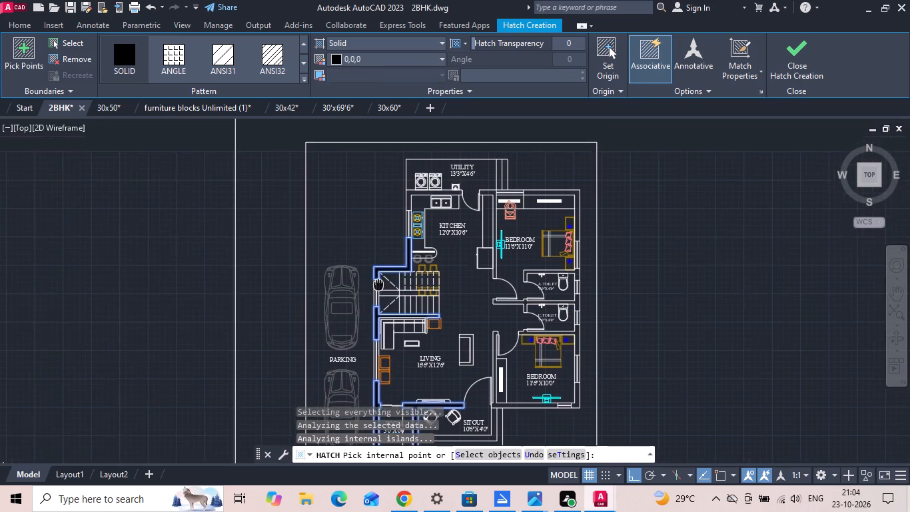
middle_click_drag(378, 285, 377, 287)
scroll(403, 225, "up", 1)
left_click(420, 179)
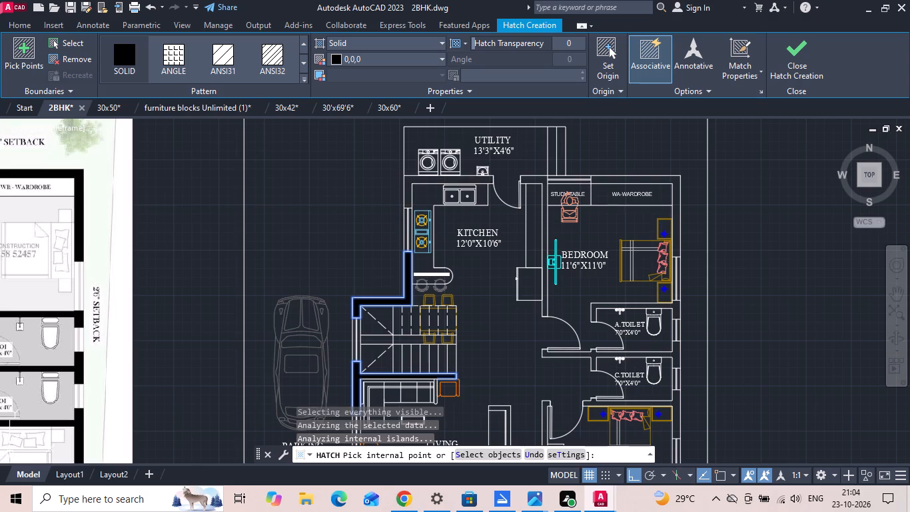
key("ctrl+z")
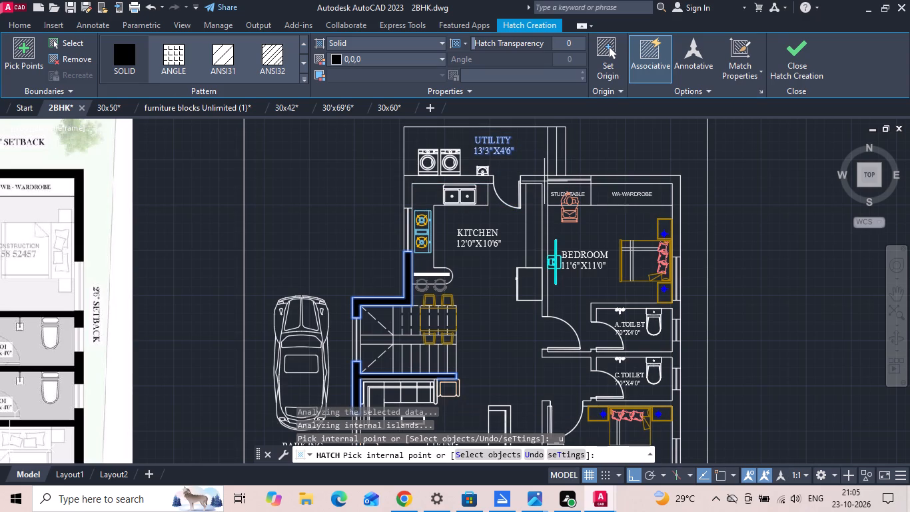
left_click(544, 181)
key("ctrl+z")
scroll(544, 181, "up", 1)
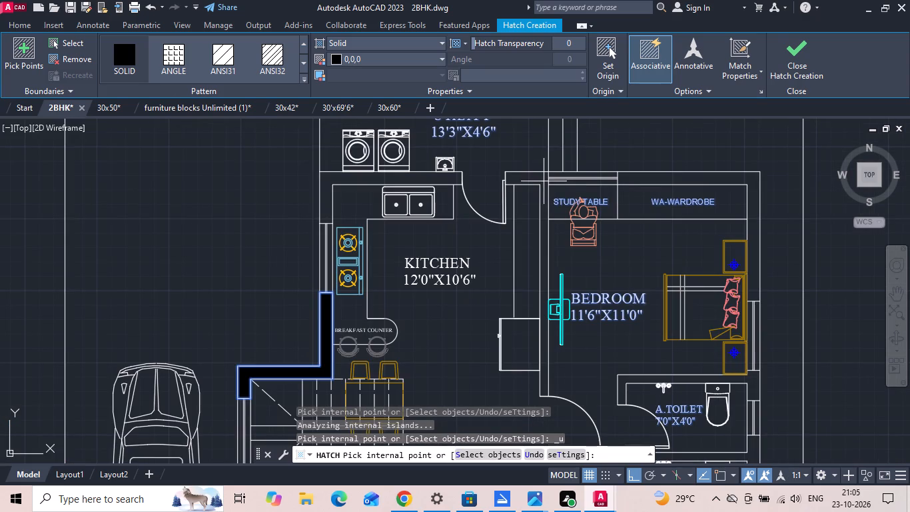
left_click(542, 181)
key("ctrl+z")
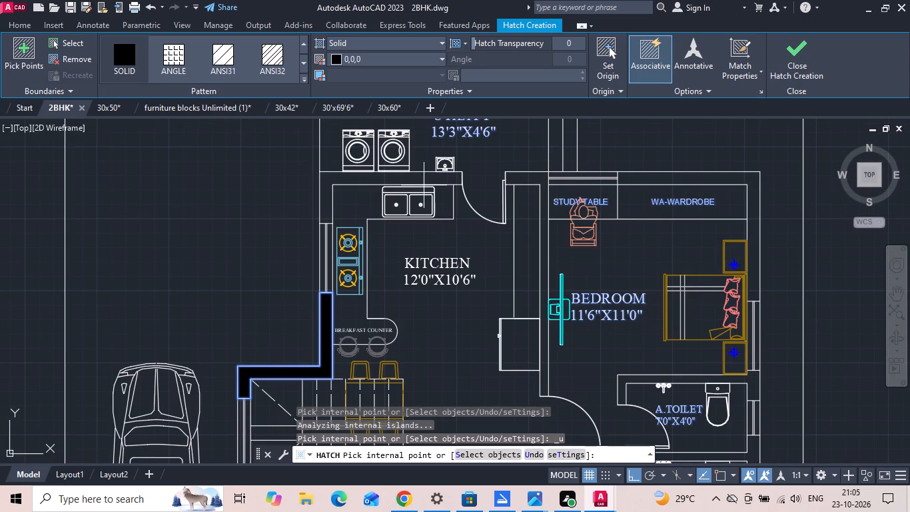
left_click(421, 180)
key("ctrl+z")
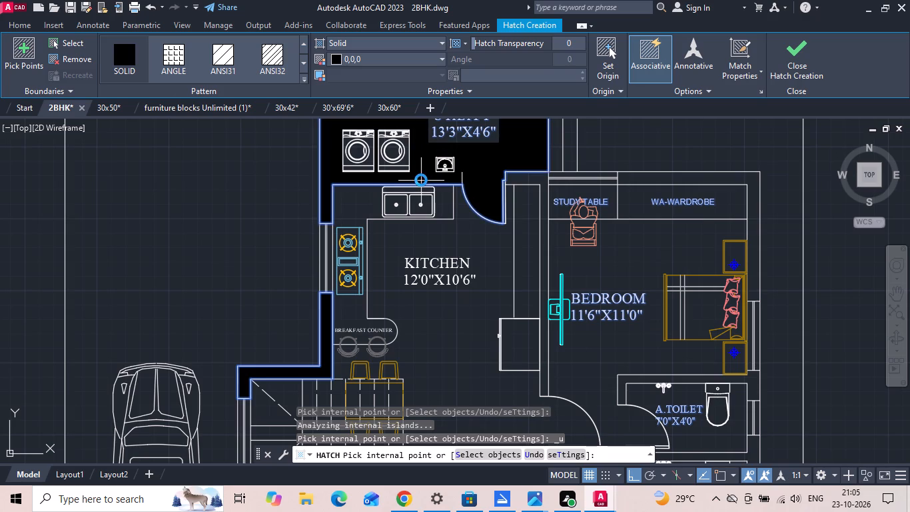
Fill the kitchen's rear and outer corner walls and the upper bedroom's wall behind the wardrobe with the black hatch.
scroll(421, 180, "up", 2)
left_click(399, 173)
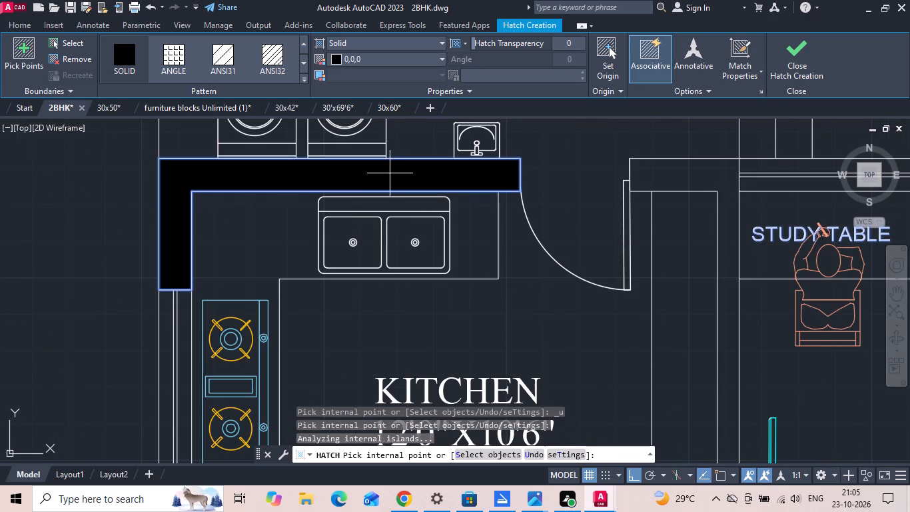
scroll(376, 177, "down", 2)
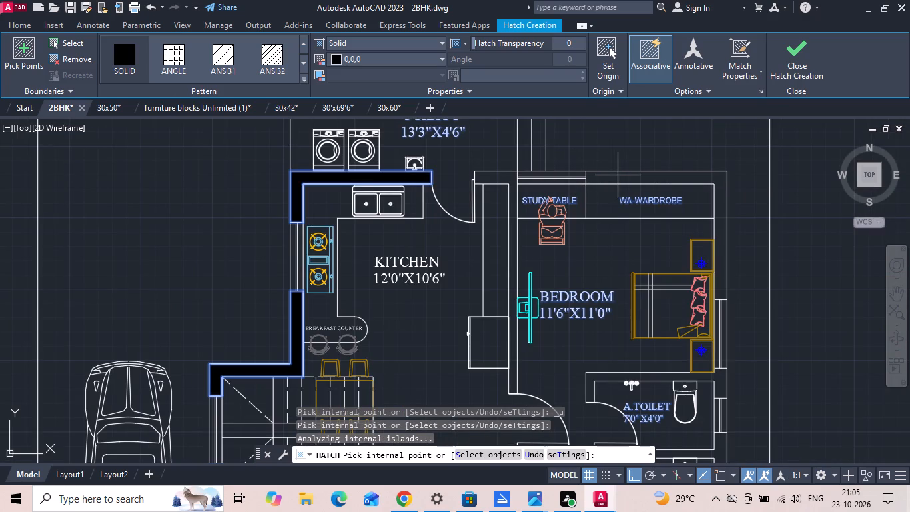
left_click(619, 175)
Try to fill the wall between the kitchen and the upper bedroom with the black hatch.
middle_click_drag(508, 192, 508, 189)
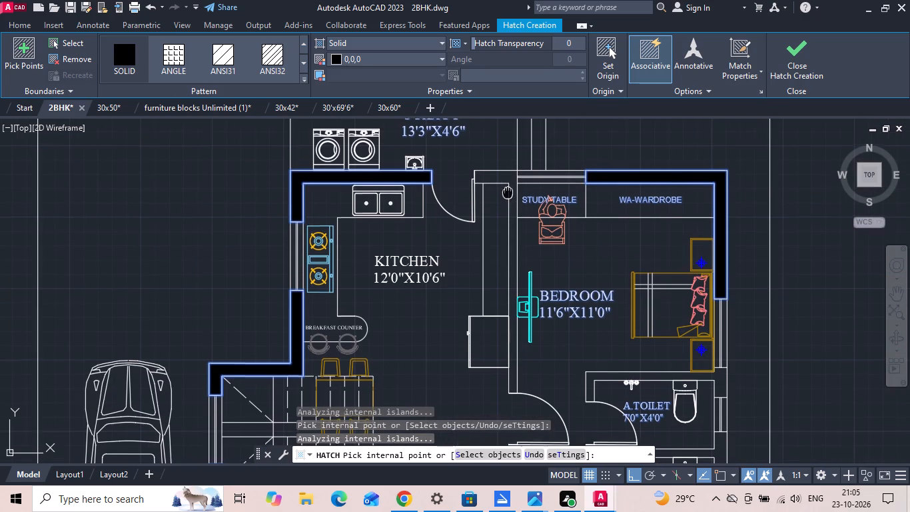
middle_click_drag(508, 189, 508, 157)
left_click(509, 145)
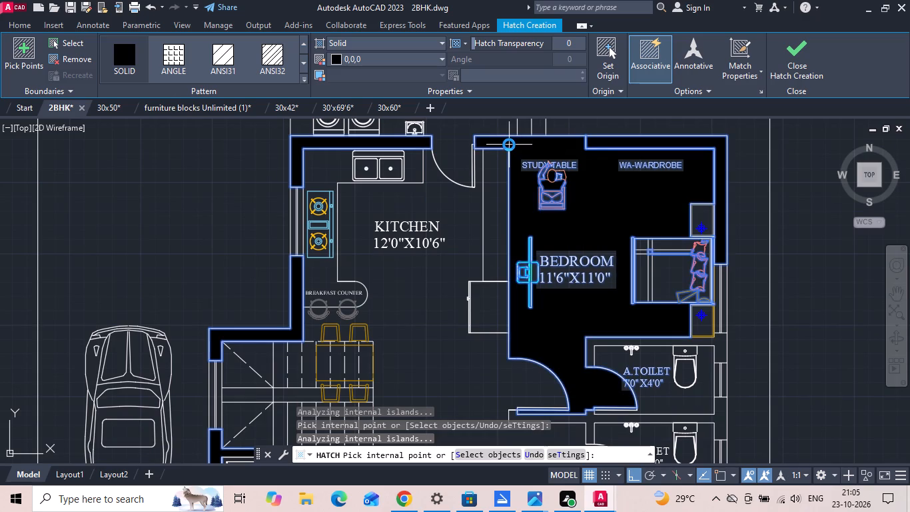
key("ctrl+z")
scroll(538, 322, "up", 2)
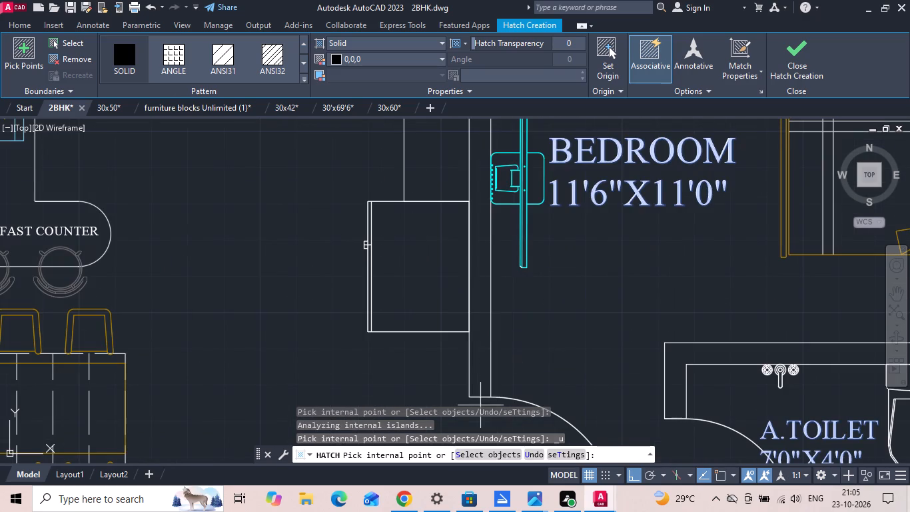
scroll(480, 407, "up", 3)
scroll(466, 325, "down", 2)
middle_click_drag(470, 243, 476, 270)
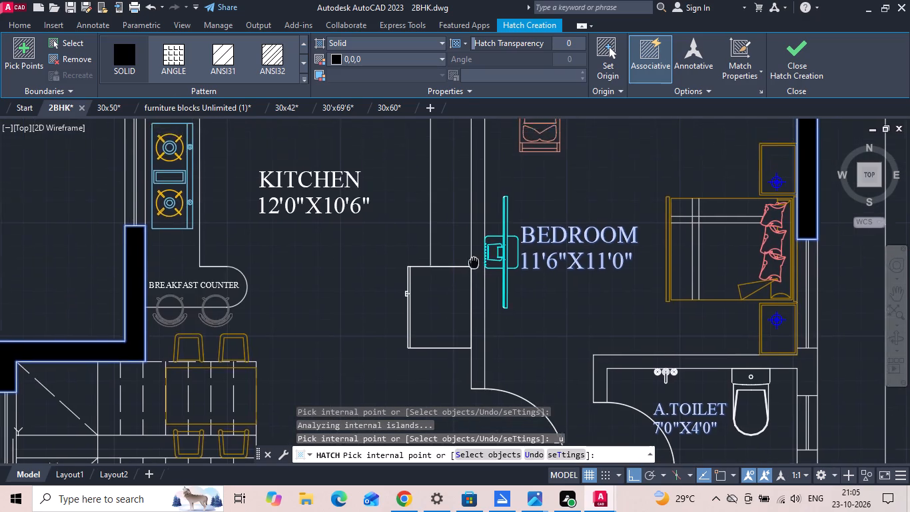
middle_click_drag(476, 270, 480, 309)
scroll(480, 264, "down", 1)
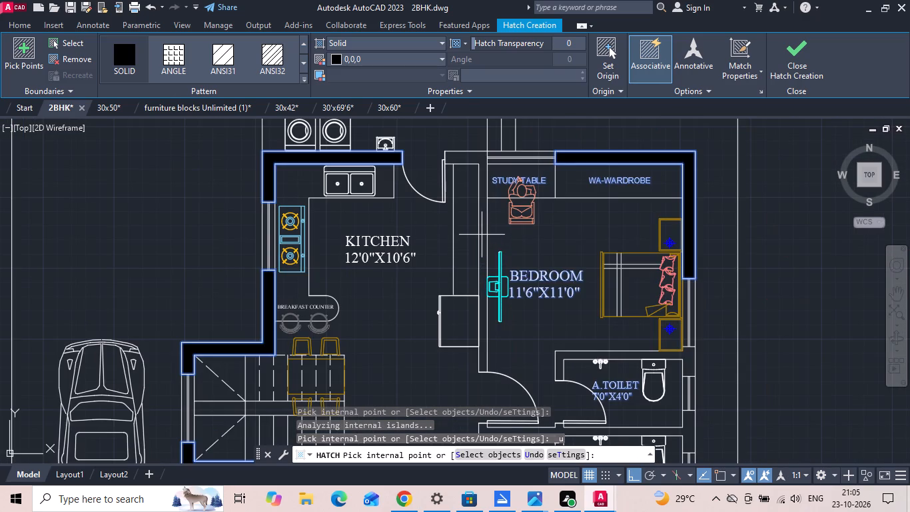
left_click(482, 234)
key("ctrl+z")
Fill the walls around the A.TOILET, the C.TOILET and the lower bedroom with the black hatch.
scroll(466, 203, "down", 1)
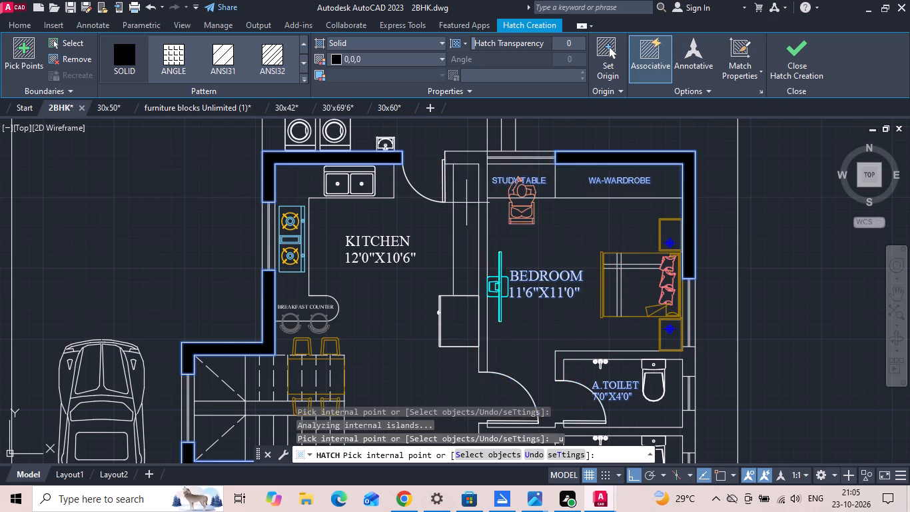
scroll(466, 203, "down", 1)
scroll(466, 201, "up", 1)
left_click(574, 356)
middle_click_drag(575, 346, 522, 291)
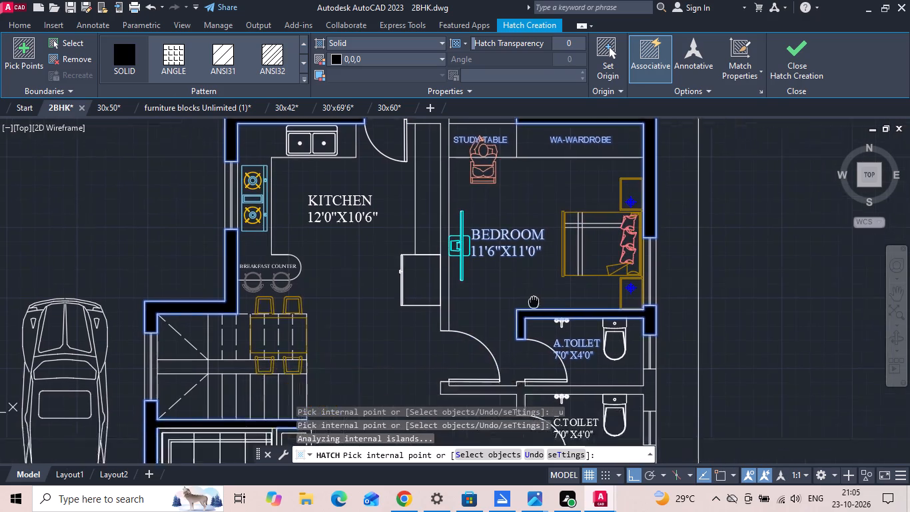
middle_click_drag(522, 291, 486, 182)
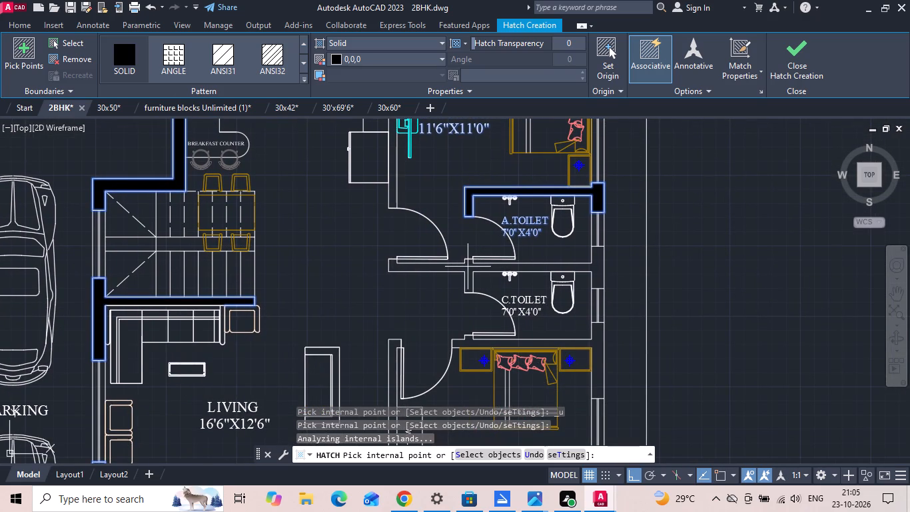
left_click(466, 267)
middle_click_drag(466, 265, 486, 149)
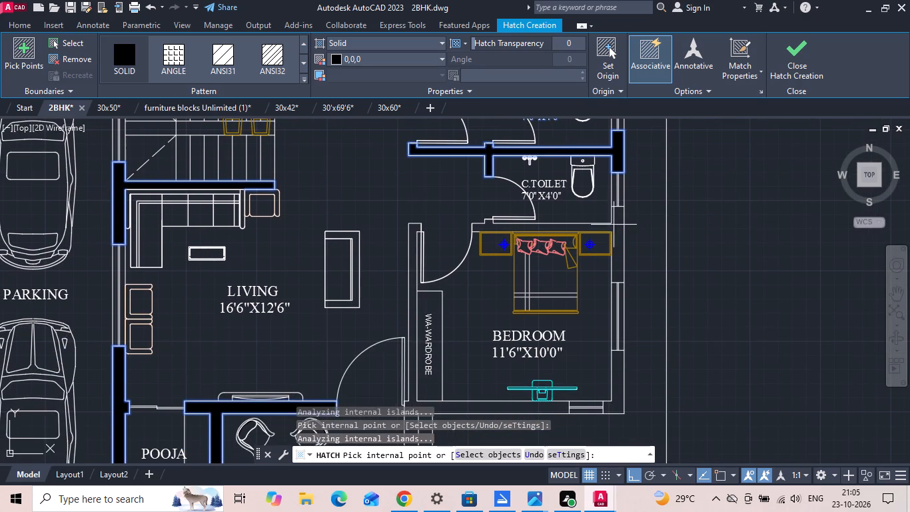
left_click(616, 228)
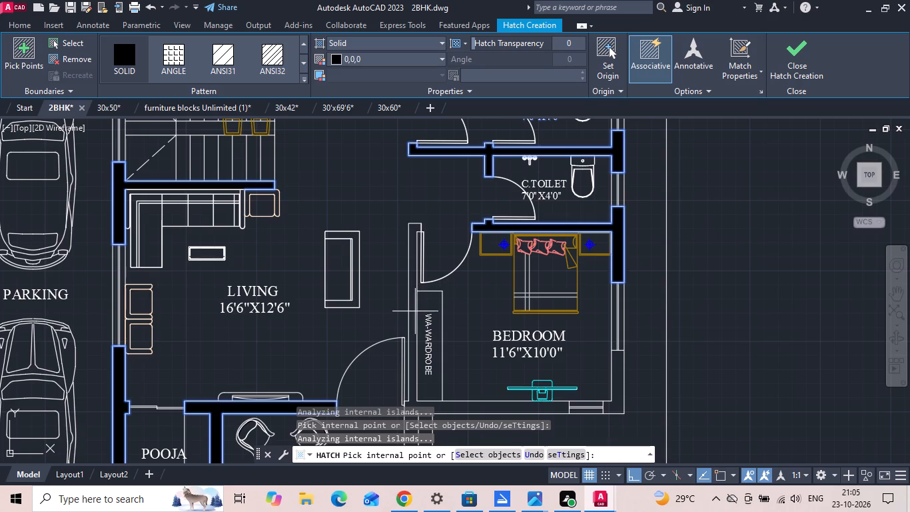
left_click(411, 315)
left_click(614, 393)
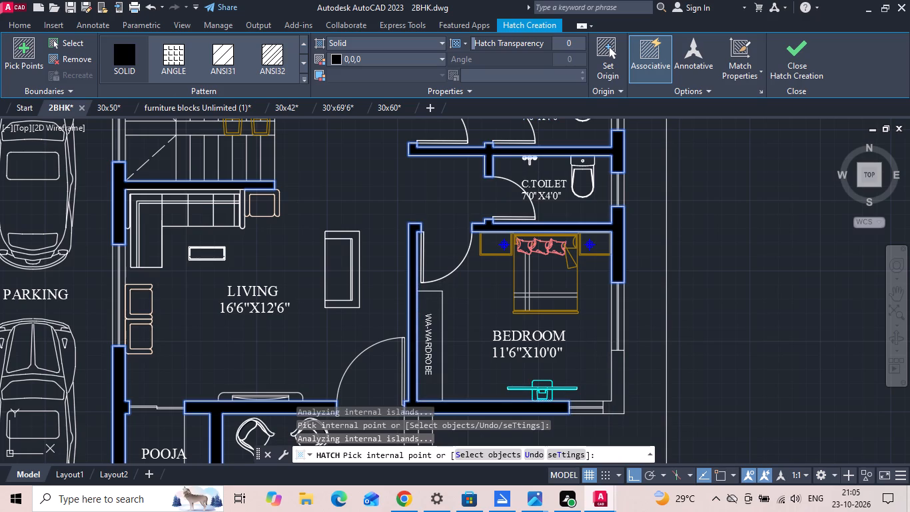
Fill the wall between the kitchen and the upper bedroom with the black hatch and finish the hatch.
scroll(419, 281, "down", 2)
scroll(408, 151, "up", 2)
middle_click_drag(408, 170, 425, 260)
left_click(433, 176)
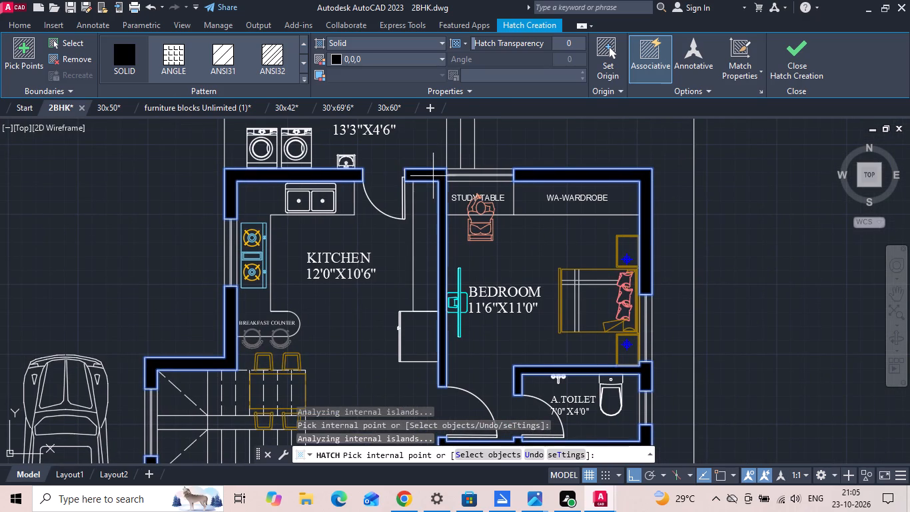
key("space")
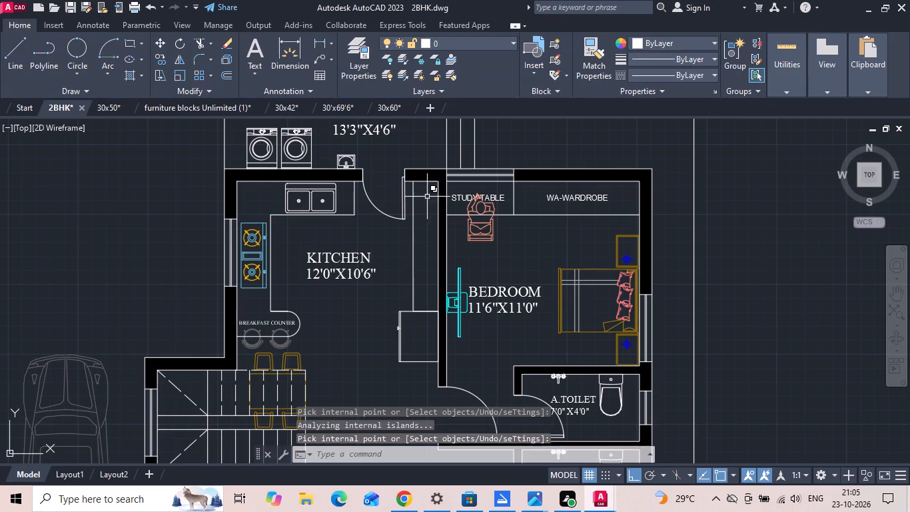
Save the 2BHK drawing.
scroll(506, 282, "down", 2)
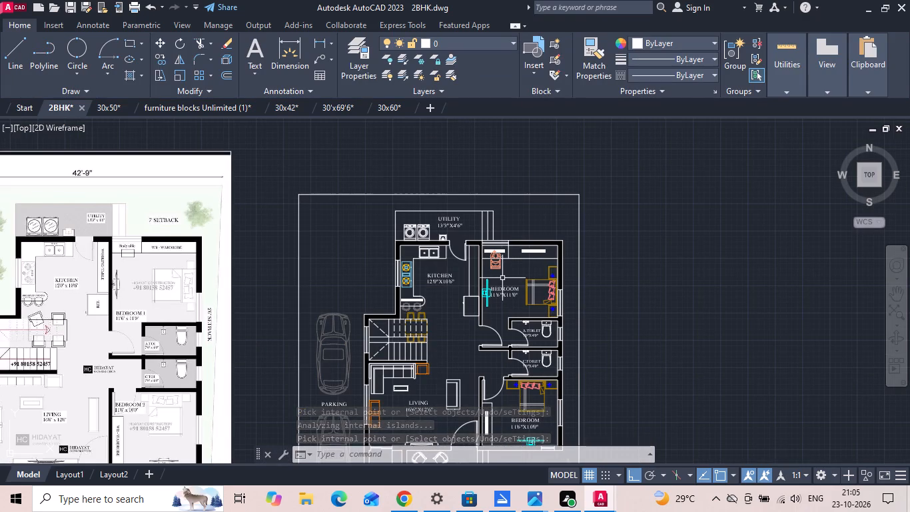
key("ctrl+s")
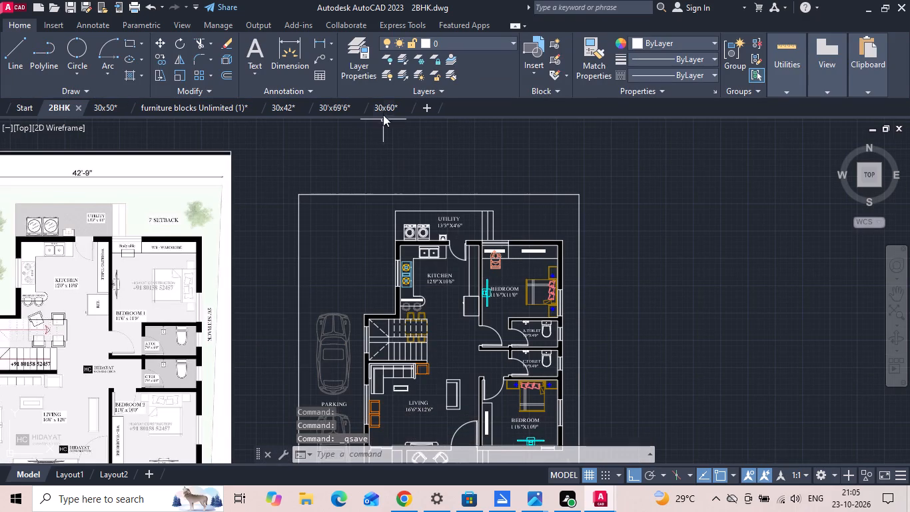
Look through the 30x60 and 30x42 drawings for a setback label.
left_click(383, 110)
scroll(375, 243, "up", 2)
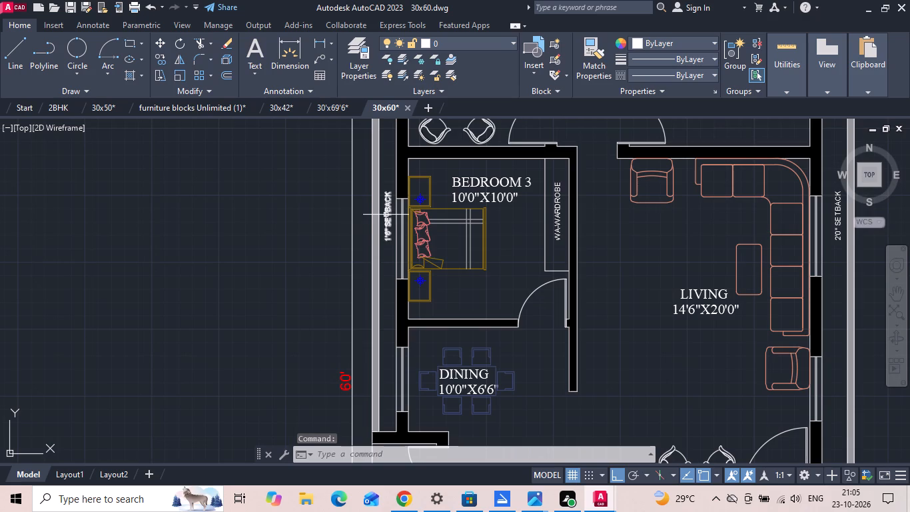
scroll(368, 206, "up", 2)
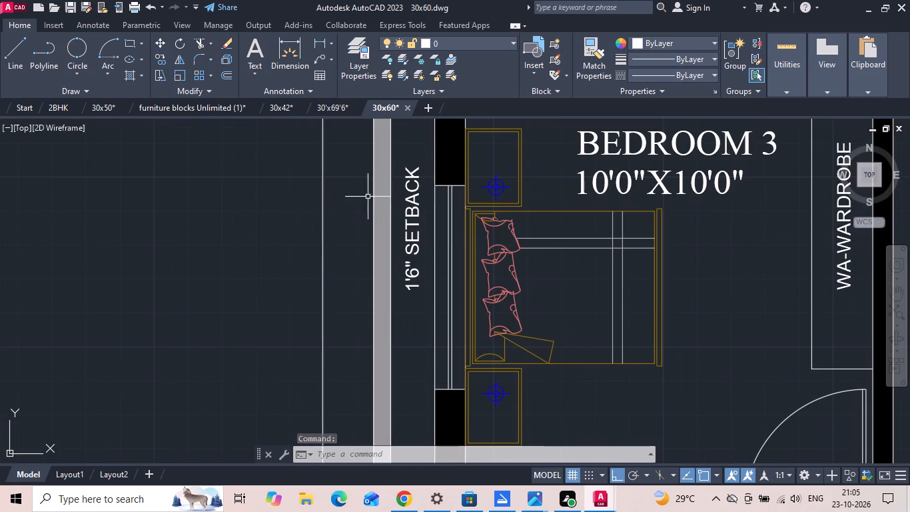
left_click(284, 113)
scroll(371, 260, "down", 5)
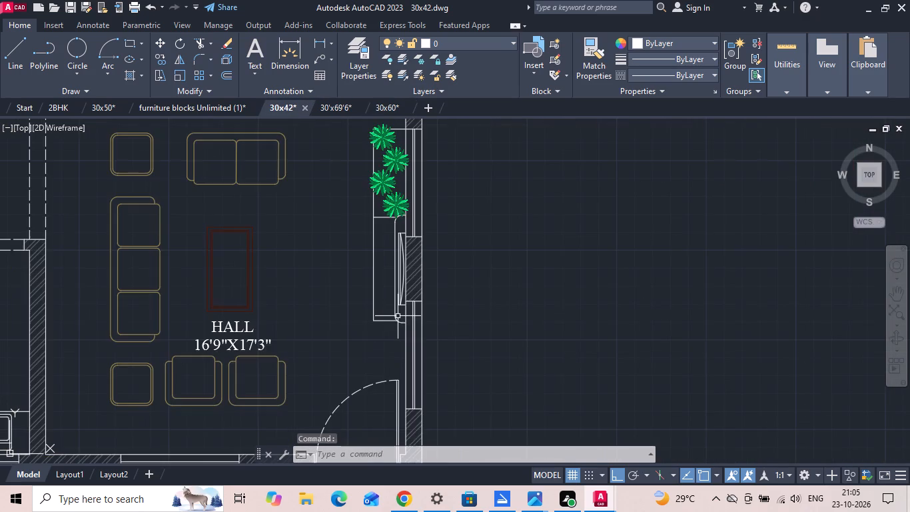
scroll(398, 316, "down", 2)
middle_click_drag(302, 369, 358, 365)
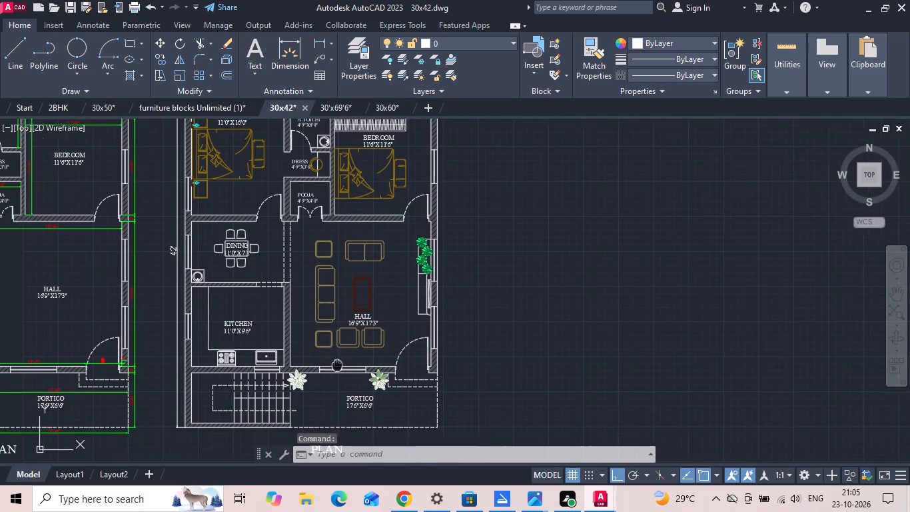
middle_click_drag(358, 365, 378, 365)
Copy the vertical 2'0"SETBACK label from the 30x50 drawing into the 2BHK drawing, between the toilets' outer wall and the plot boundary.
left_click(111, 105)
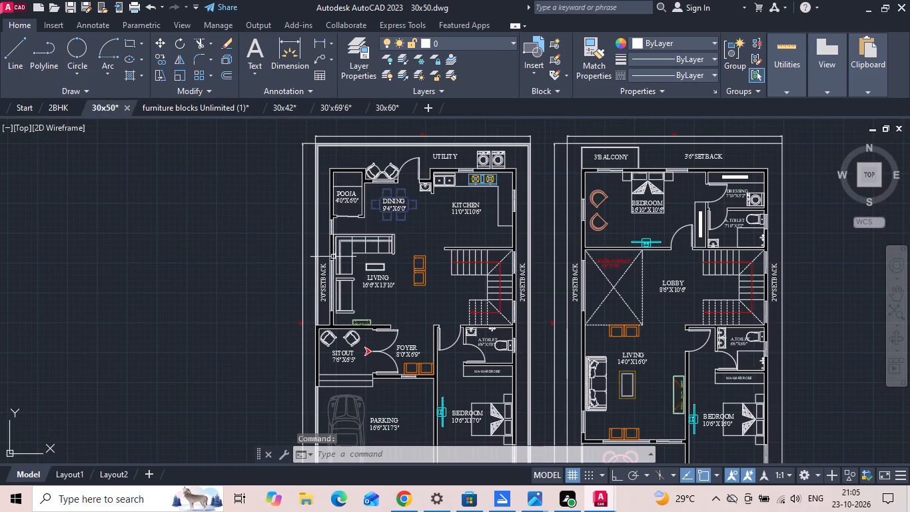
left_click(327, 288)
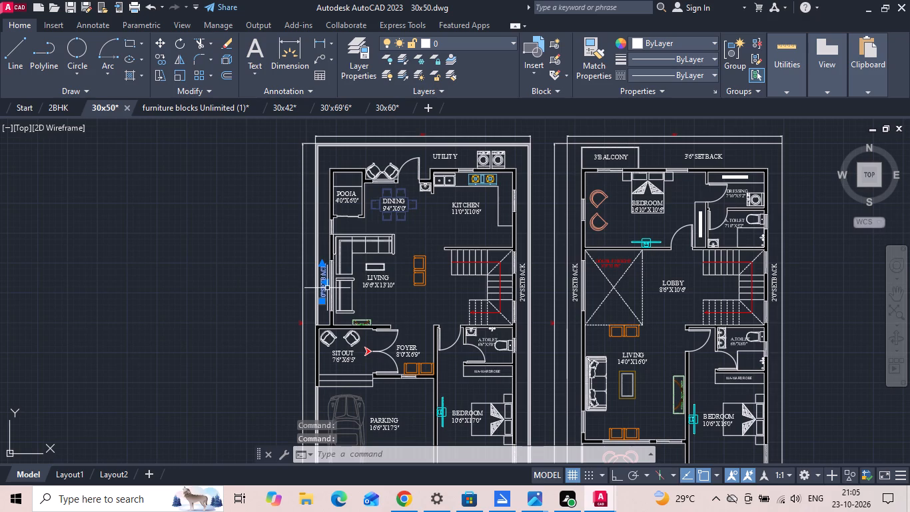
key("ctrl+c")
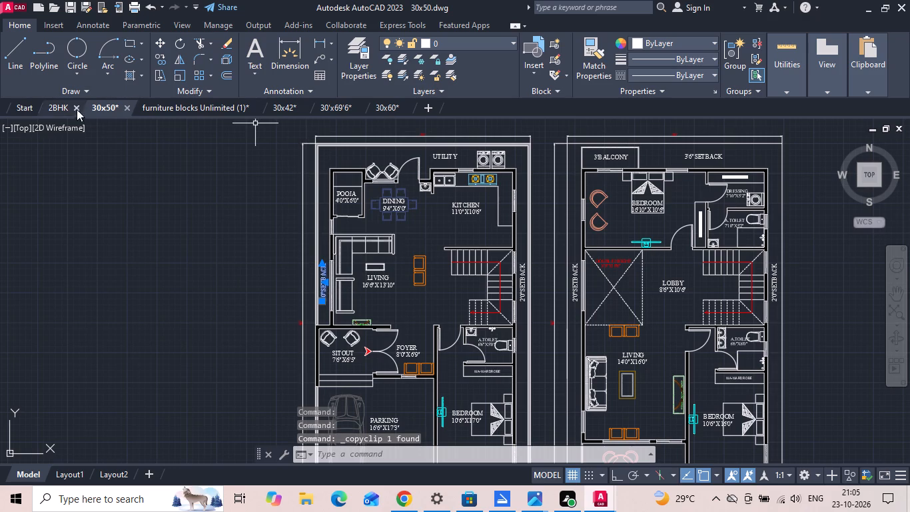
left_click(65, 107)
key("ctrl+v")
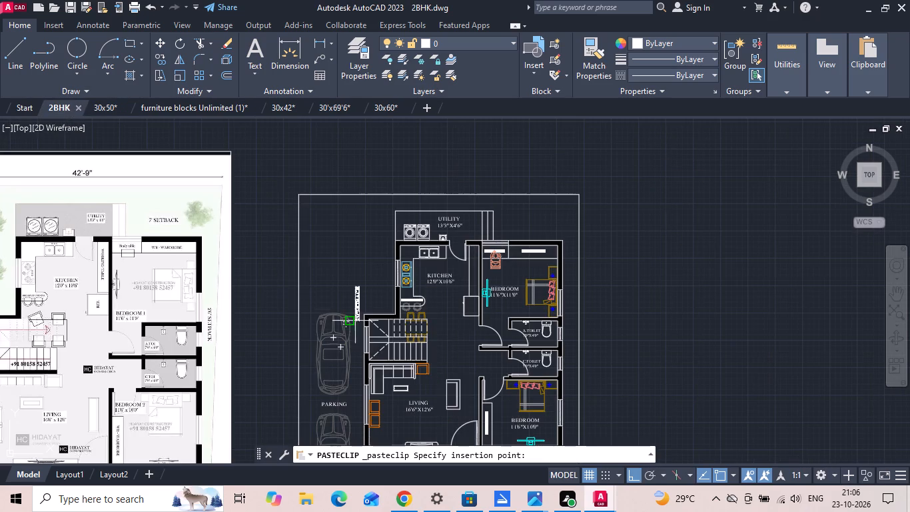
scroll(546, 231, "up", 3)
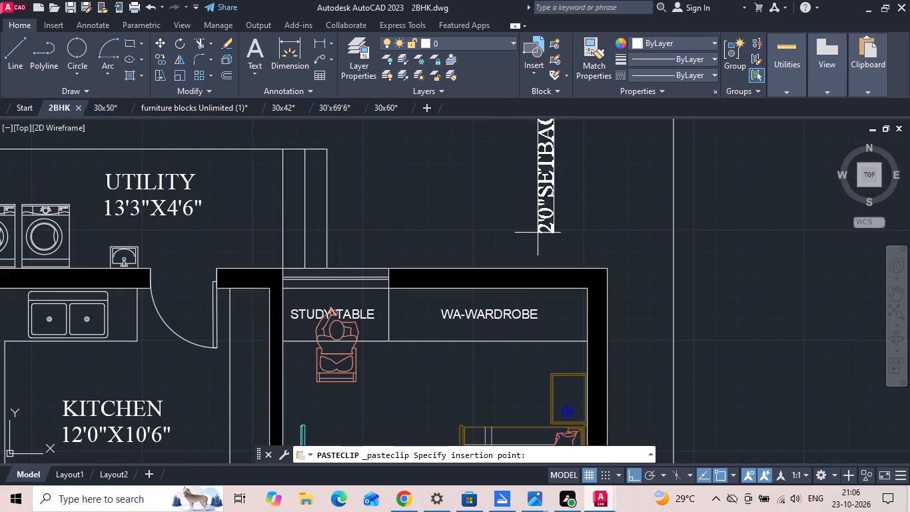
scroll(514, 249, "down", 3)
scroll(141, 357, "up", 1)
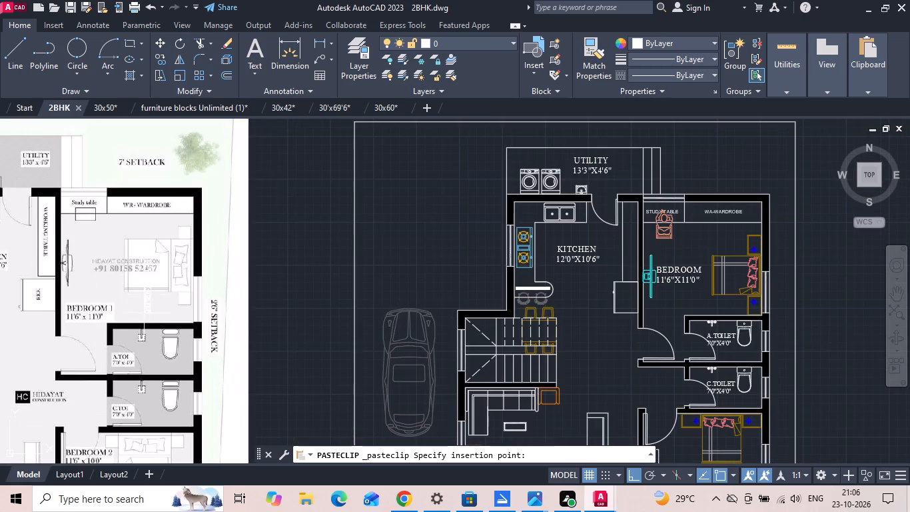
scroll(157, 271, "down", 2)
scroll(416, 308, "up", 3)
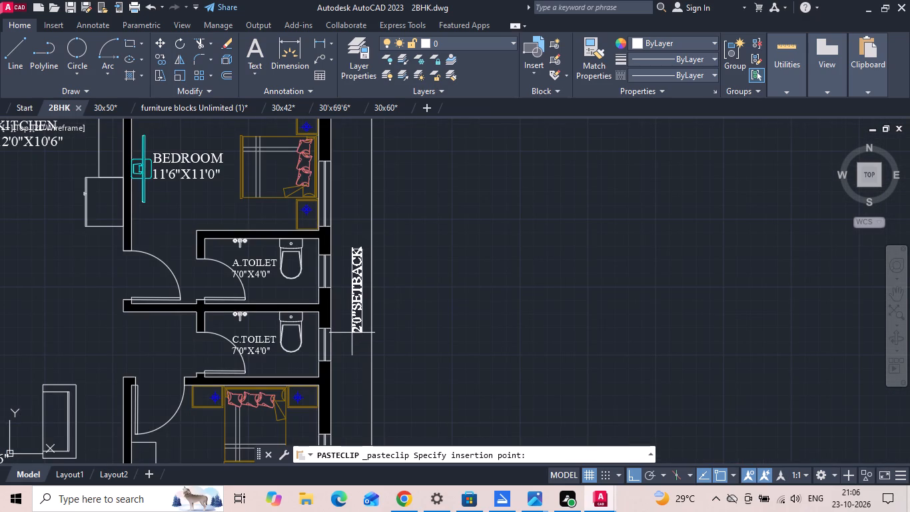
left_click(351, 333)
Change the pasted label beside the toilets to read 2'6"SETBACK.
scroll(354, 330, "up", 2)
double_click(360, 303)
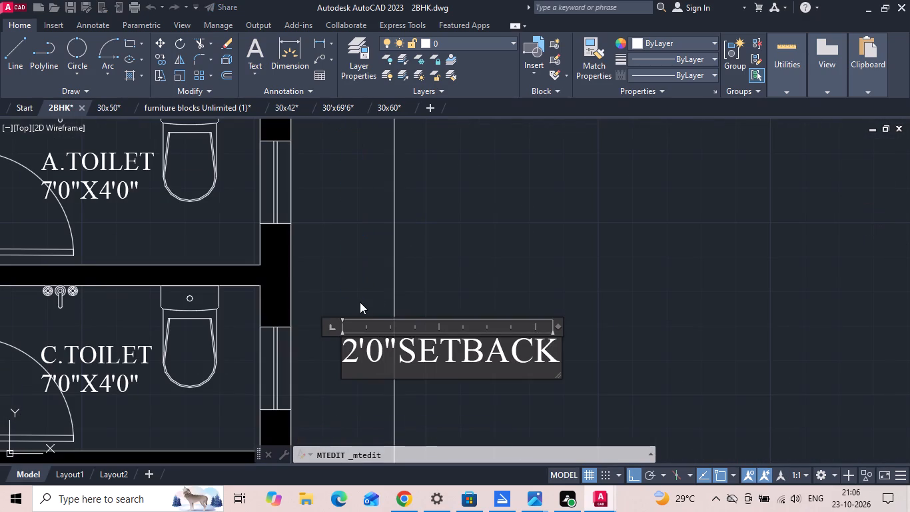
key("BackSpace")
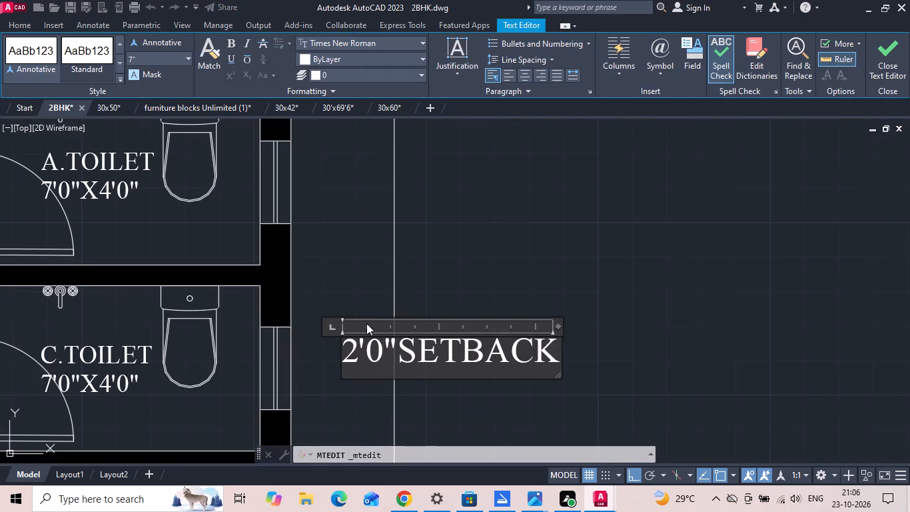
key("6")
left_click(460, 224)
scroll(414, 243, "down", 1)
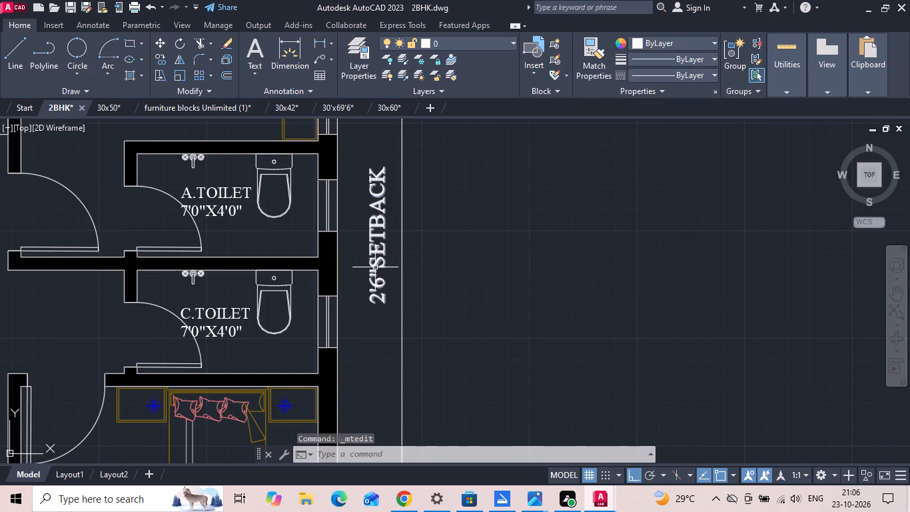
Move the 2'6"SETBACK label slightly toward the toilet wall, centring it in the setback strip.
left_click(380, 258)
right_click(380, 257)
left_click(404, 247)
left_click(514, 232)
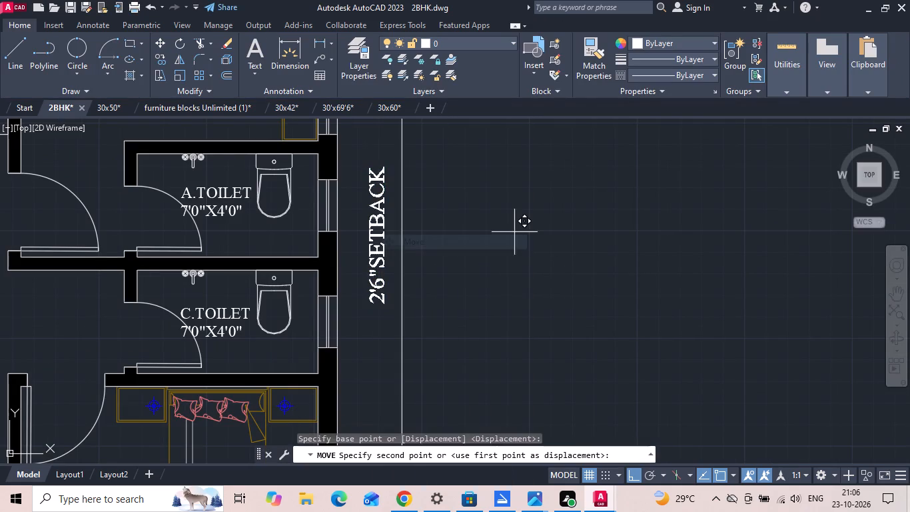
left_click(510, 232)
Copy the 2'6"SETBACK label down to the plot's lower corner, below the lower bedroom.
left_click(381, 222)
right_click(380, 222)
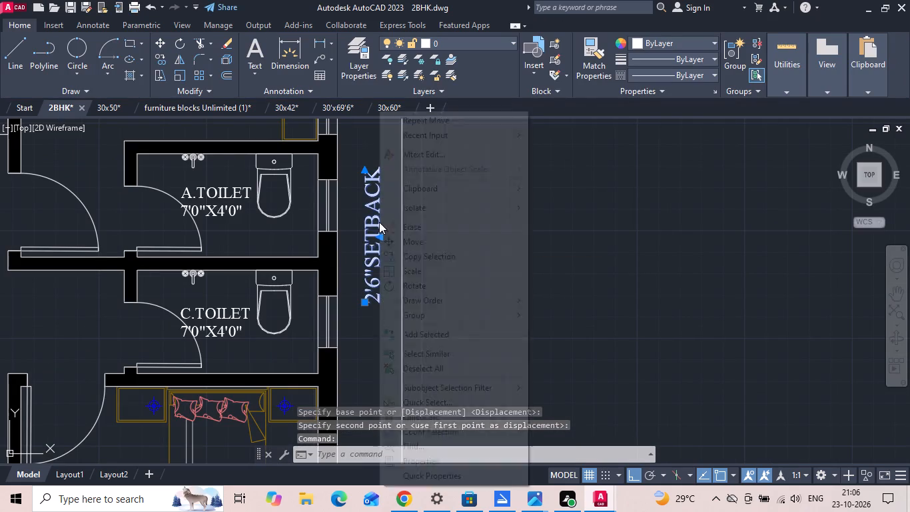
left_click(392, 255)
scroll(375, 201, "down", 2)
left_click_drag(381, 223, 376, 241)
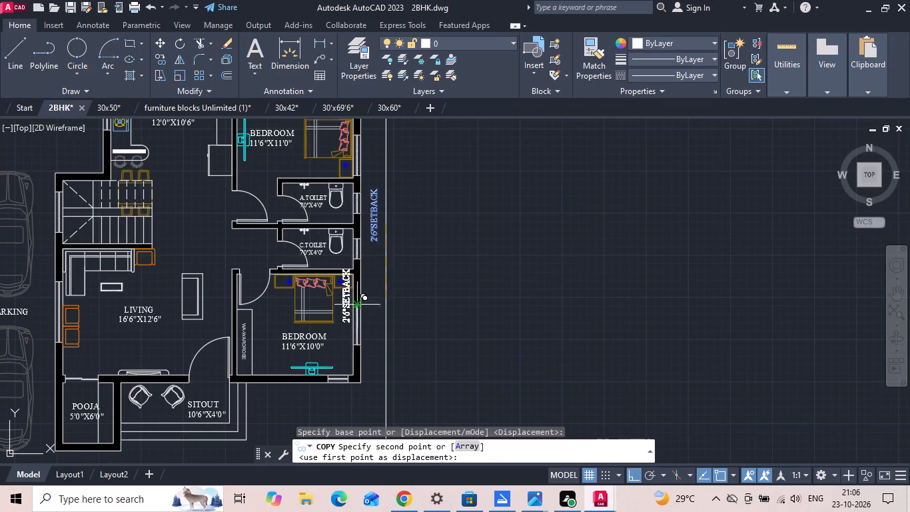
middle_click_drag(358, 303, 478, 106)
scroll(480, 105, "down", 2)
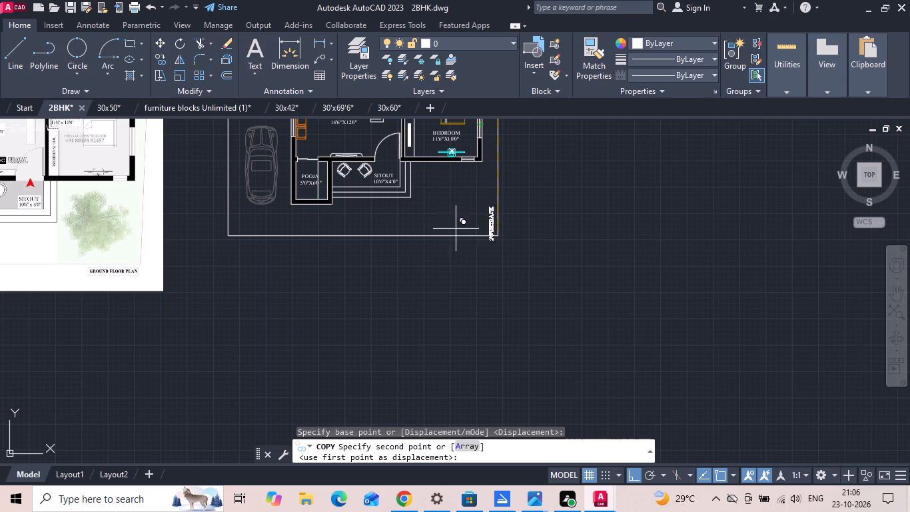
scroll(462, 201, "up", 1)
left_click(464, 196)
key("Escape")
Rotate the copied setback label at the lower corner so that it reads horizontally.
left_click(506, 183)
right_click(506, 183)
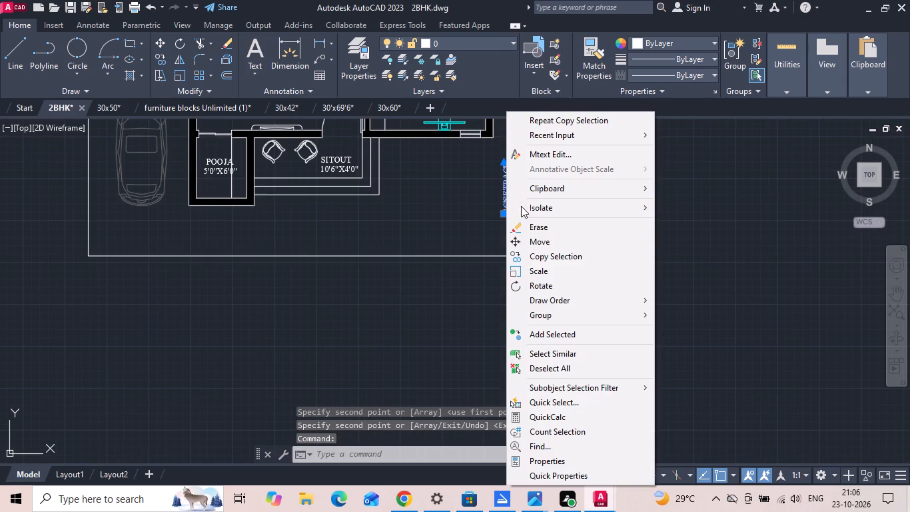
left_click(536, 283)
scroll(491, 200, "up", 1)
left_click(480, 181)
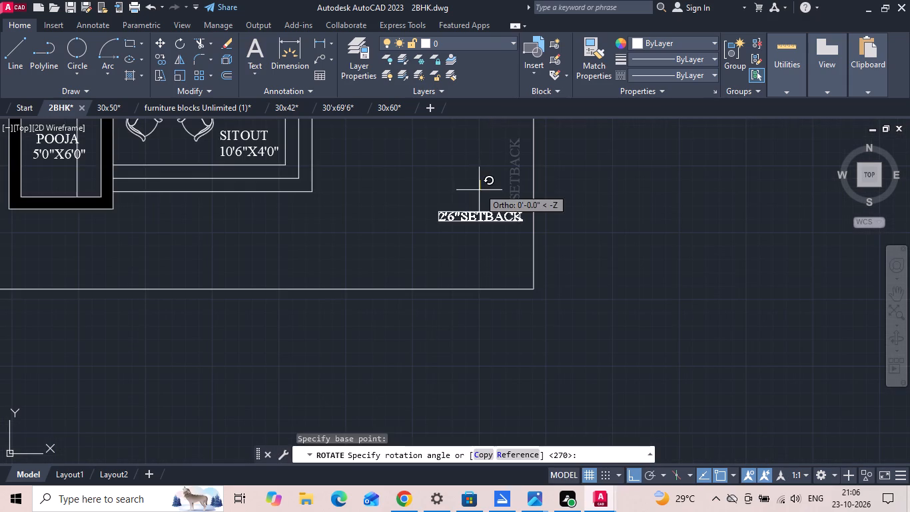
left_click(476, 201)
Move the horizontal setback label to the open strip below the POOJA room.
left_click(477, 216)
right_click(477, 216)
left_click(475, 222)
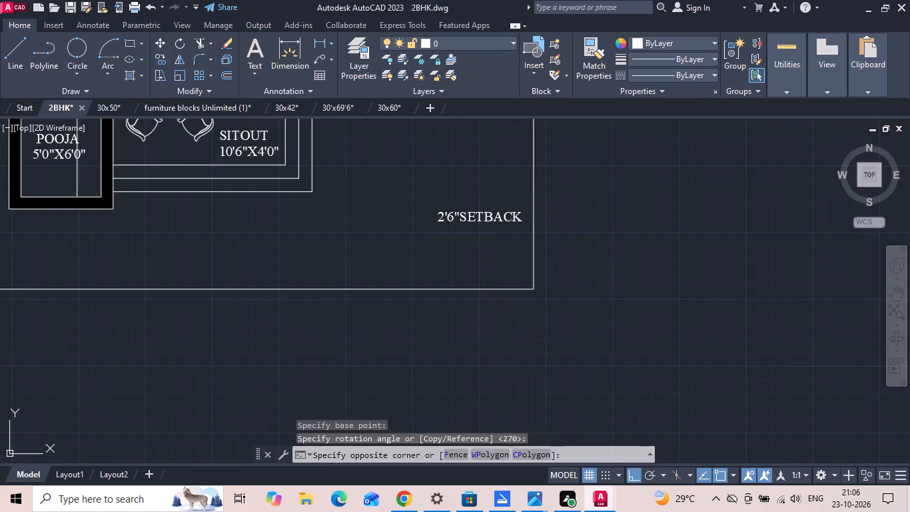
right_click(471, 221)
left_click(486, 249)
left_click_drag(486, 224, 453, 230)
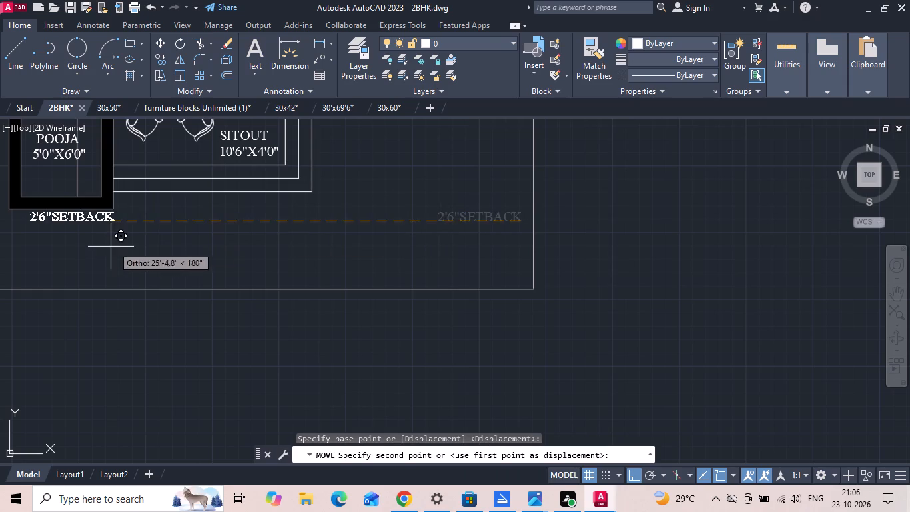
middle_click_drag(109, 246, 271, 259)
key("F8")
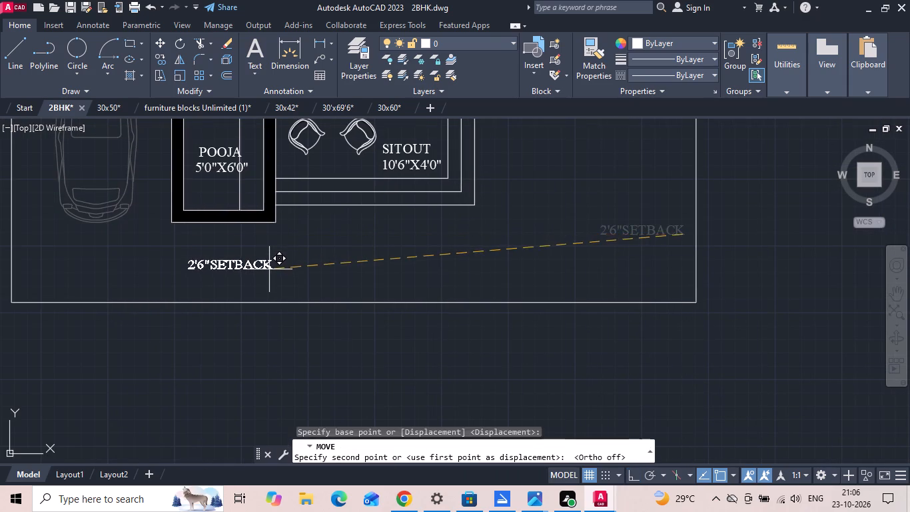
left_click(268, 270)
Check the front setback on the reference plan and change the label below the POOJA room to 5'0"SETBACK.
scroll(417, 207, "down", 5)
scroll(294, 210, "up", 4)
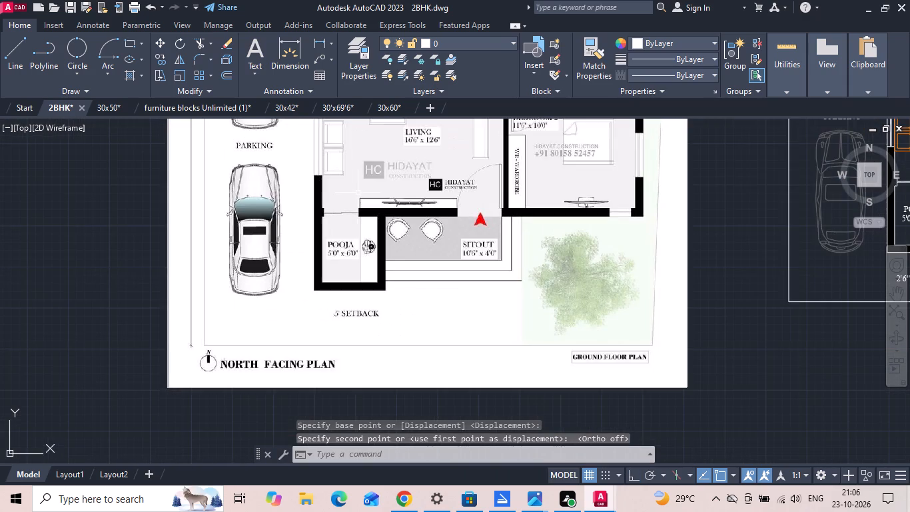
scroll(326, 201, "down", 3)
scroll(418, 234, "up", 4)
scroll(366, 269, "up", 2)
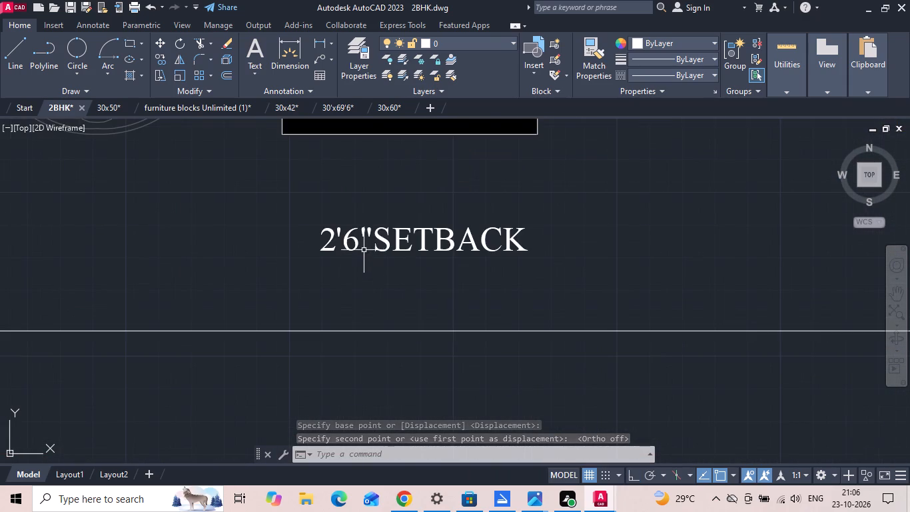
double_click(359, 241)
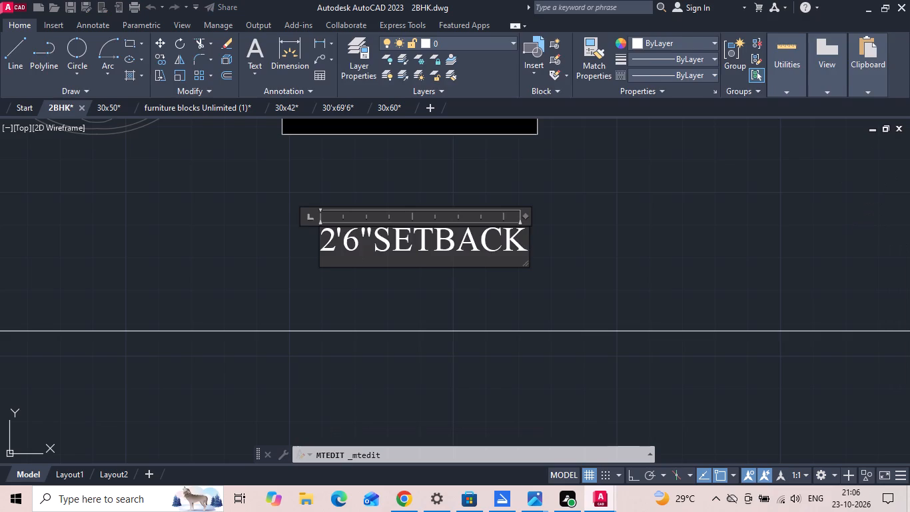
key("BackSpace")
key("0")
left_click(332, 242)
key("BackSpace")
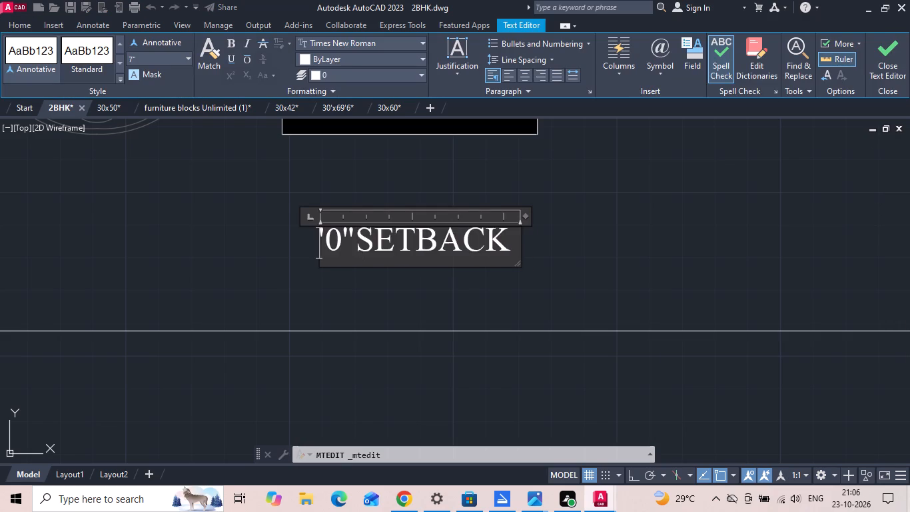
key("5")
left_click(309, 270)
Copy the 5'0"SETBACK label to the open area above the upper bedroom, beside the UTILITY.
left_click(383, 231)
right_click(384, 230)
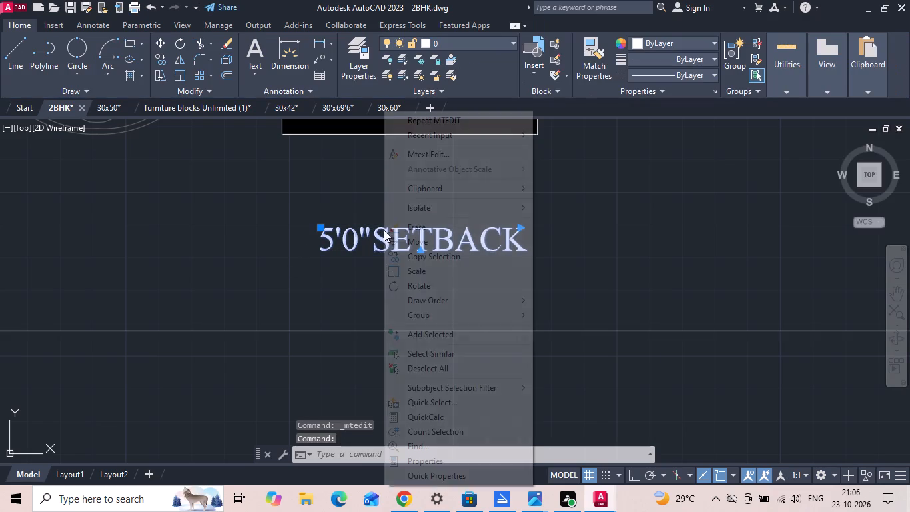
left_click(424, 258)
scroll(424, 258, "down", 3)
left_click(424, 258)
middle_click_drag(426, 218, 421, 287)
key("F8")
scroll(421, 290, "down", 3)
scroll(474, 203, "up", 4)
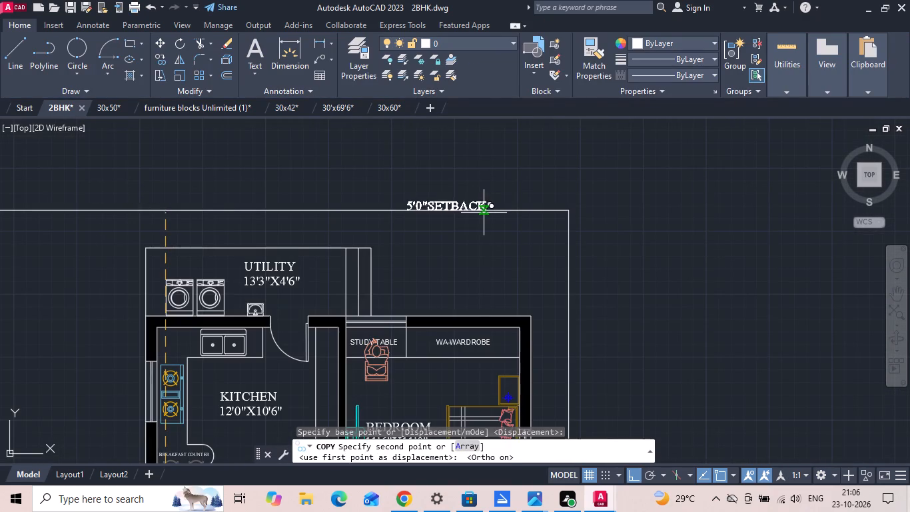
key("F8")
scroll(525, 273, "up", 1)
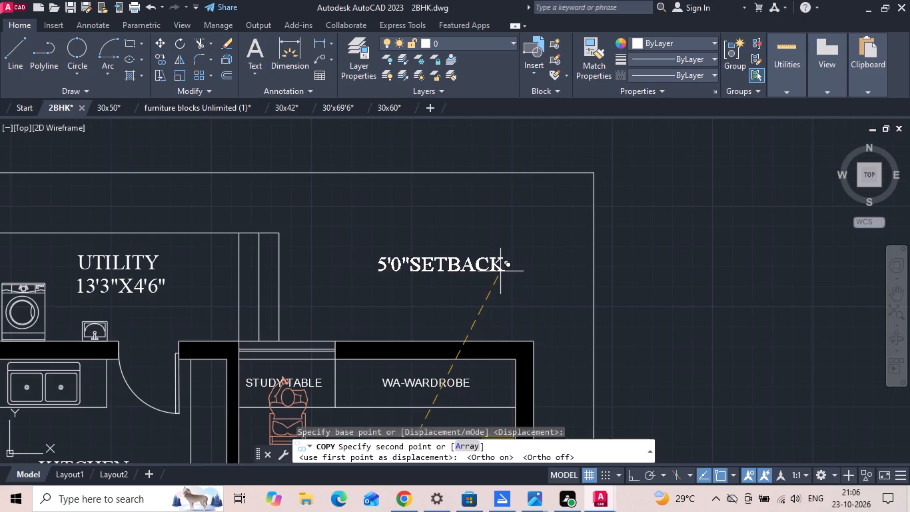
left_click(500, 271)
key("Escape")
Change the label above the upper bedroom to 7'0"SETBACK.
scroll(406, 271, "up", 2)
double_click(348, 251)
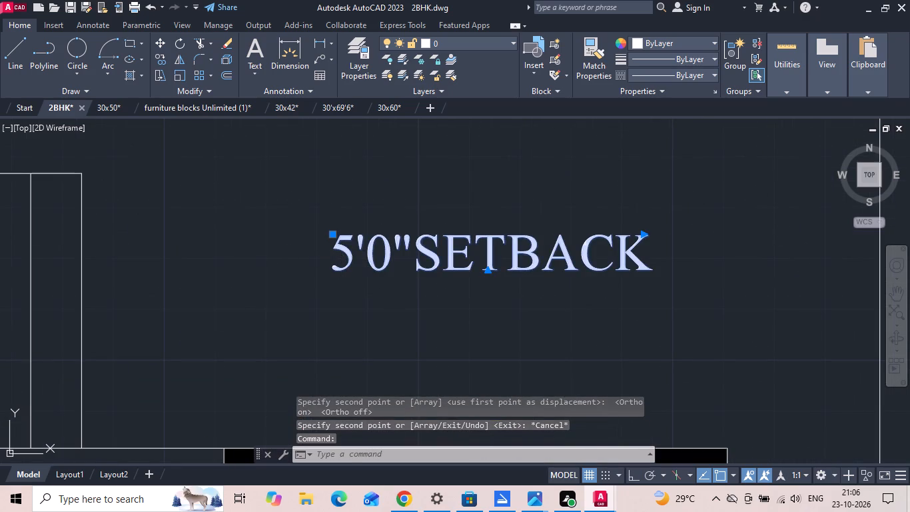
key("BackSpace")
key("7")
scroll(394, 185, "down", 2)
left_click(398, 181)
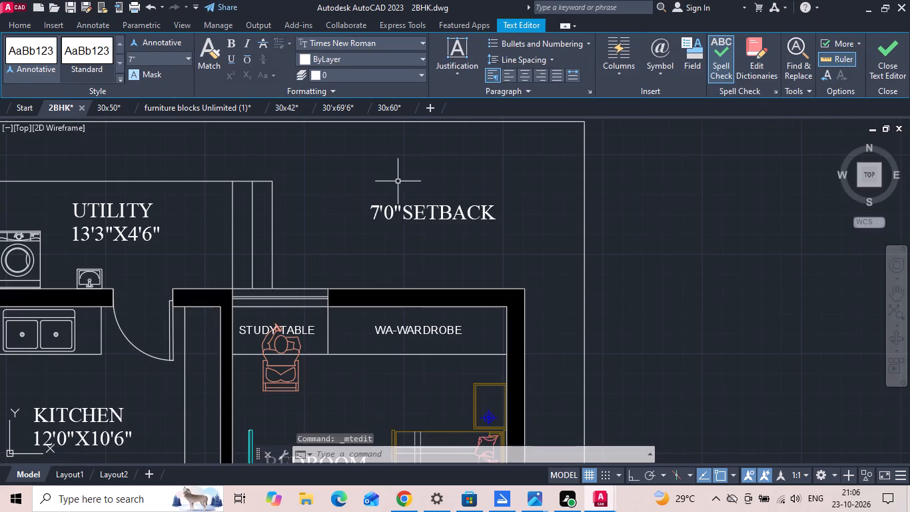
Copy the 7'0"SETBACK label to the open area between the kitchen and the parking-side boundary.
scroll(438, 157, "down", 2)
left_click(441, 176)
right_click(441, 176)
left_click(457, 257)
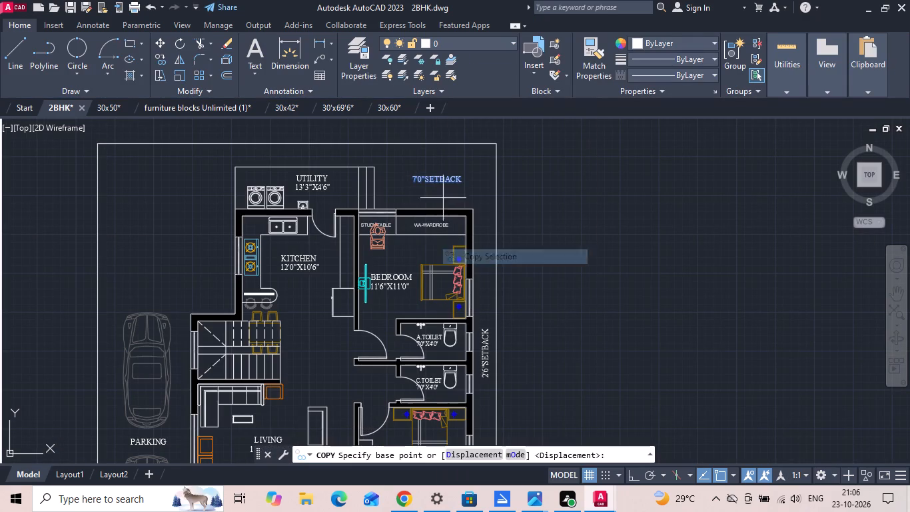
left_click_drag(451, 176, 438, 193)
scroll(201, 248, "up", 1)
left_click(176, 215)
key("Escape")
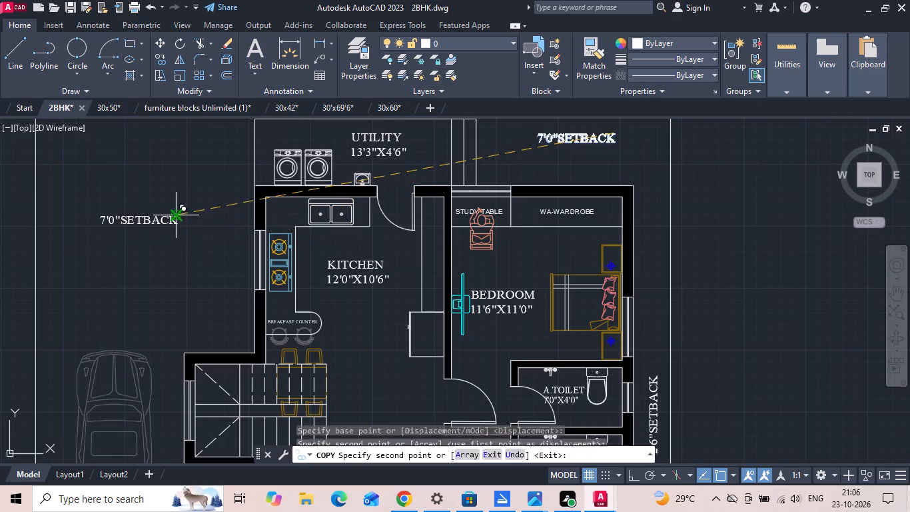
Change the copied label beside the kitchen to 10'0"SETBACK.
scroll(95, 223, "up", 3)
double_click(137, 195)
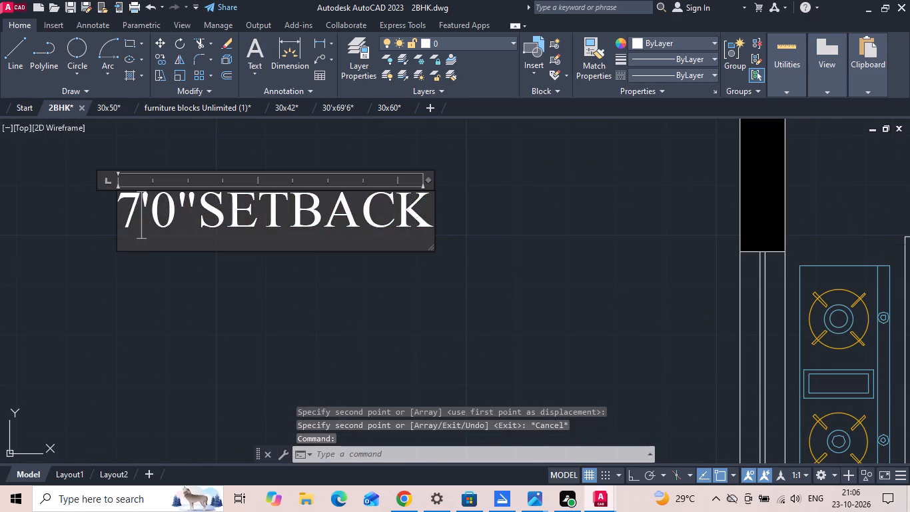
key("BackSpace")
type("10")
scroll(289, 227, "down", 2)
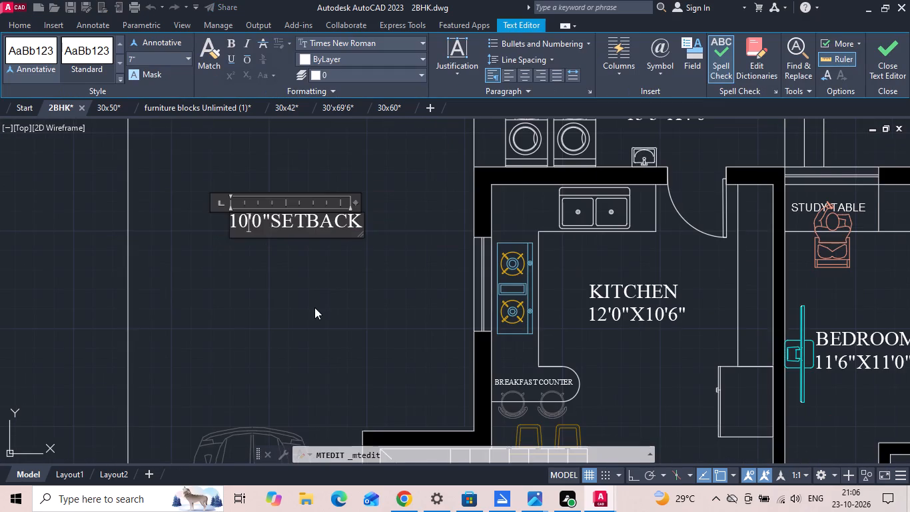
left_click(314, 309)
Save the 2BHK drawing.
scroll(371, 235, "down", 3)
key("ctrl+s")
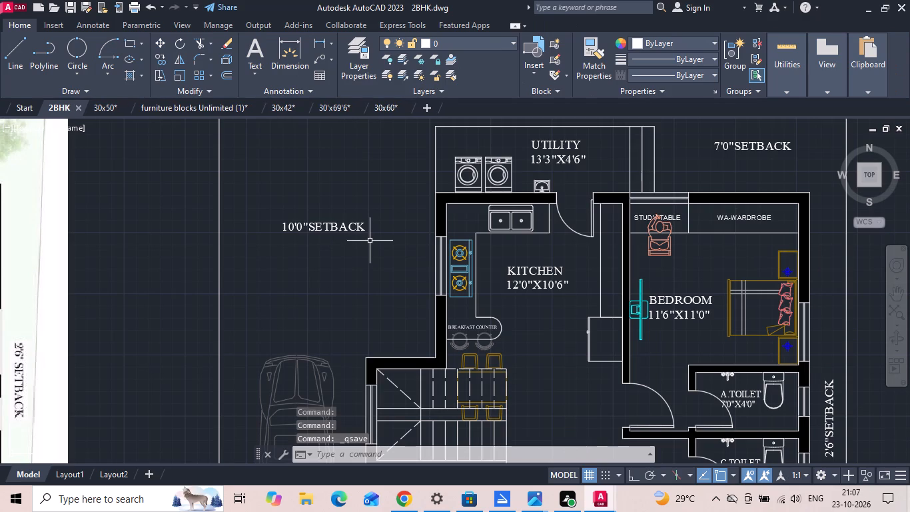
Compare the 2BHK plan with its reference, and examine the 30x60, 30'x69'6 and 30x42 drawings for reusable site details and plan titles.
scroll(350, 225, "down", 2)
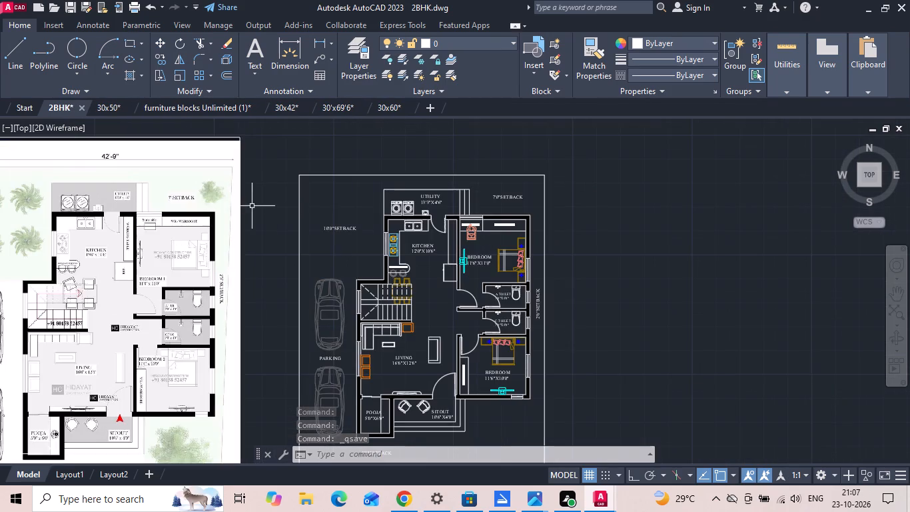
scroll(196, 194, "up", 3)
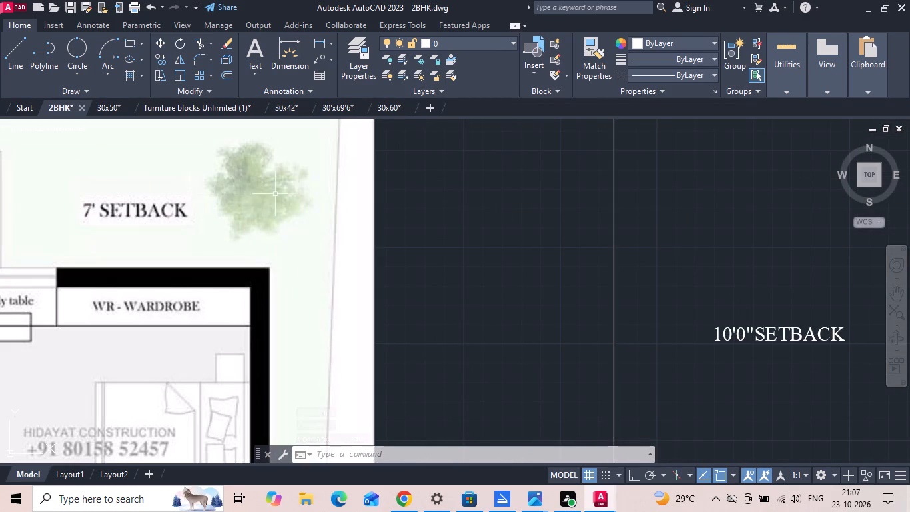
scroll(356, 198, "down", 2)
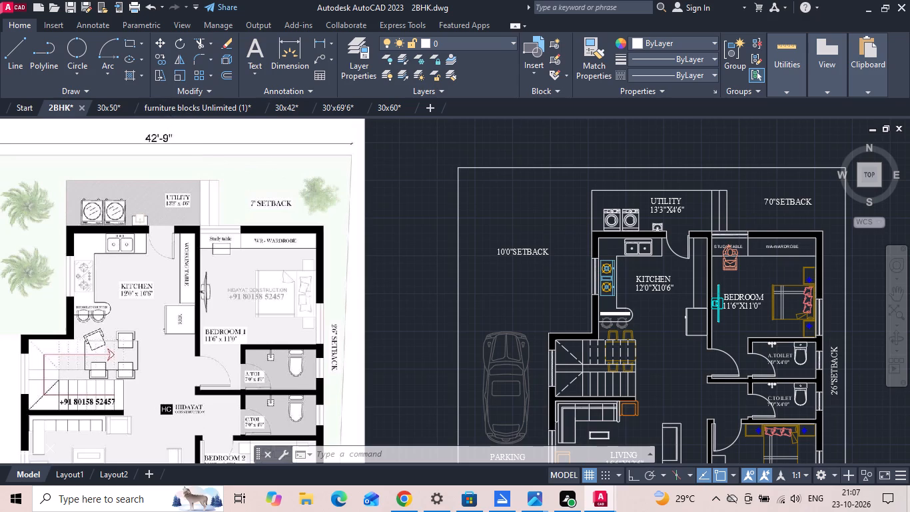
left_click(390, 106)
scroll(406, 194, "down", 2)
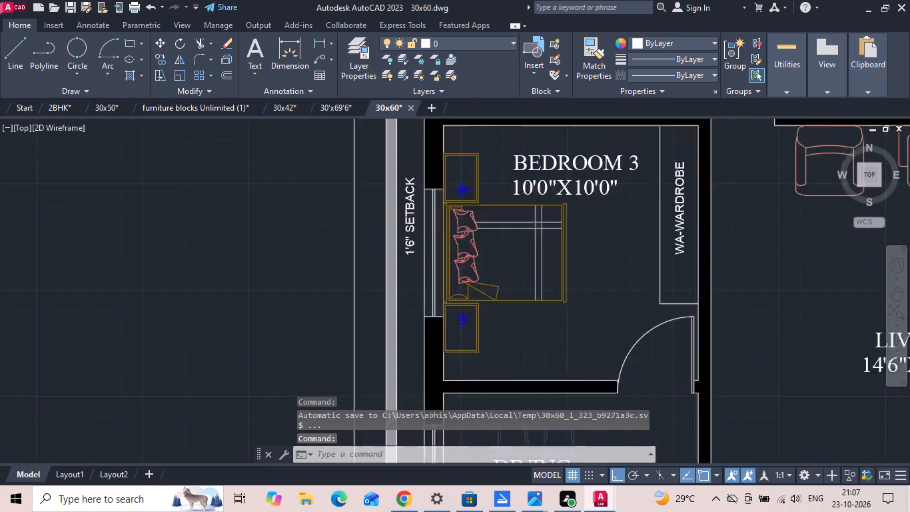
scroll(410, 203, "down", 4)
scroll(472, 277, "up", 4)
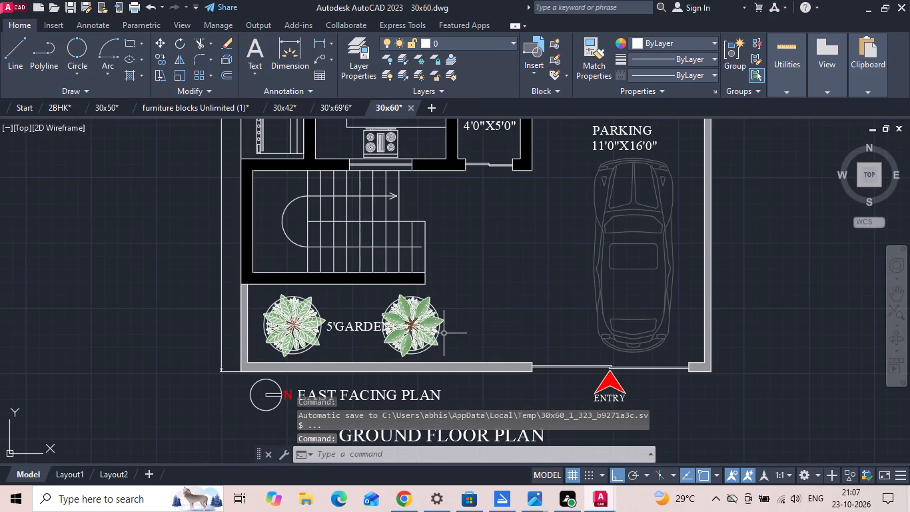
left_click(344, 110)
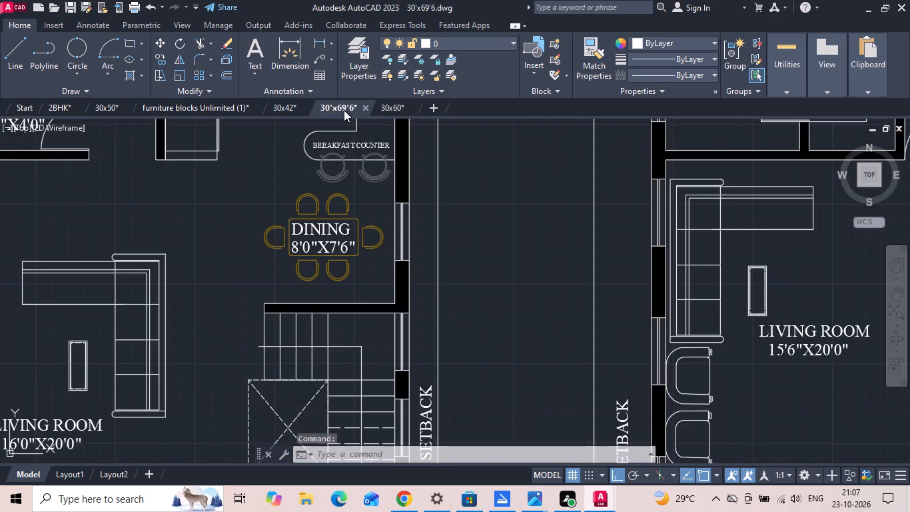
scroll(439, 191, "down", 3)
scroll(416, 341, "down", 1)
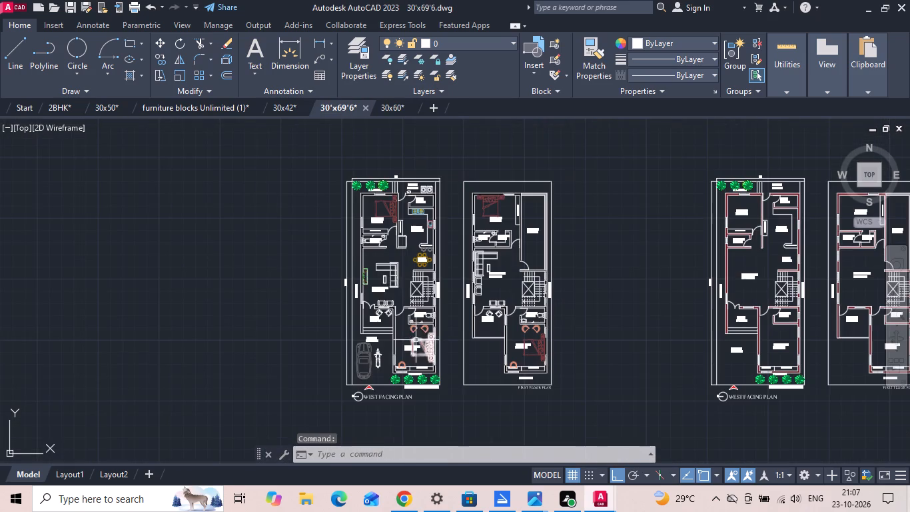
left_click(288, 111)
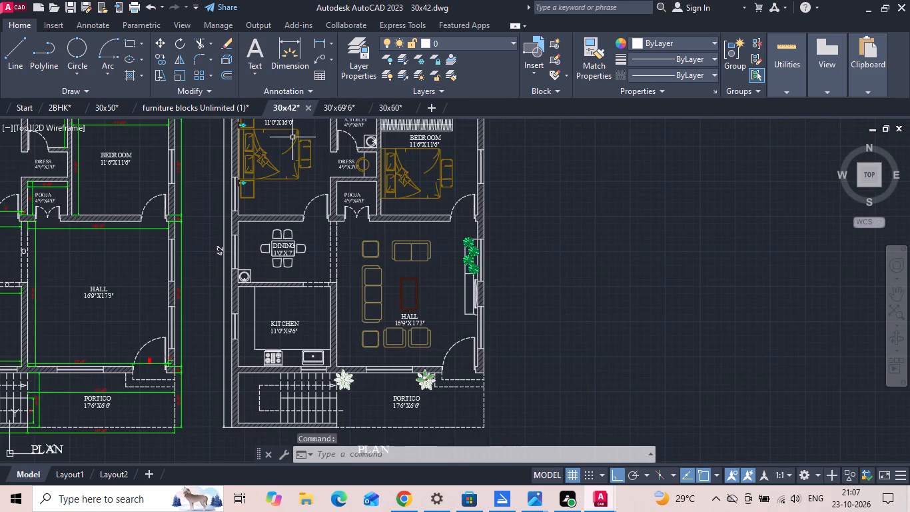
scroll(469, 267, "up", 3)
scroll(470, 261, "down", 4)
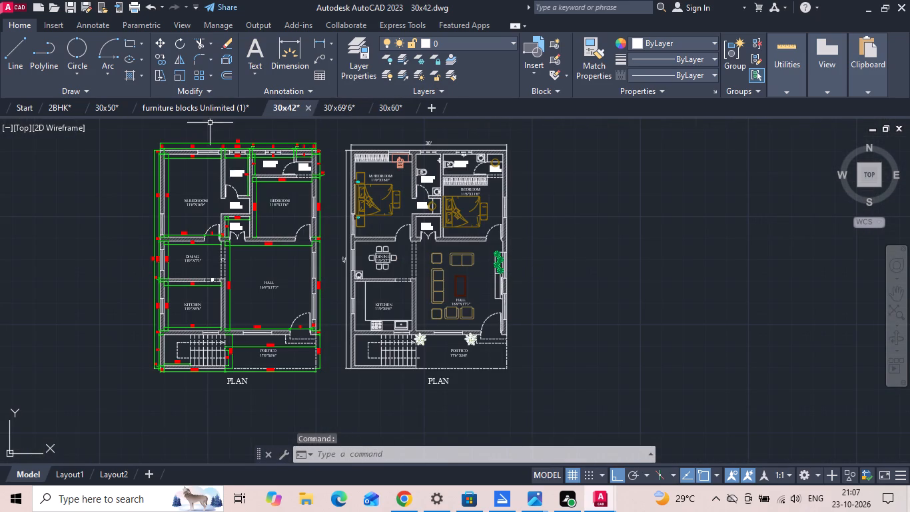
In the 30x50 drawing, copy the ground floor's north symbol, WEST FACING PLAN and GROUND FLOOR PLAN titles and red entry arrow to the clipboard.
left_click(115, 107)
scroll(371, 233, "down", 2)
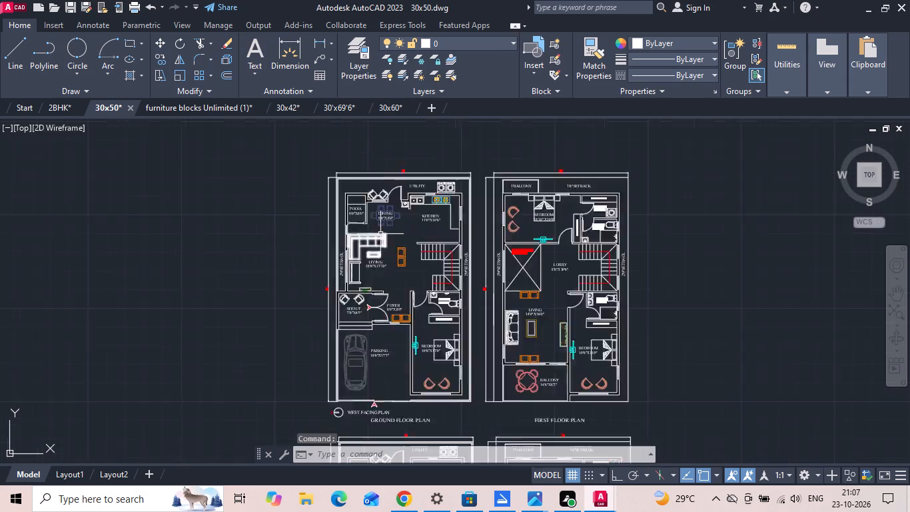
middle_click_drag(439, 407, 414, 333)
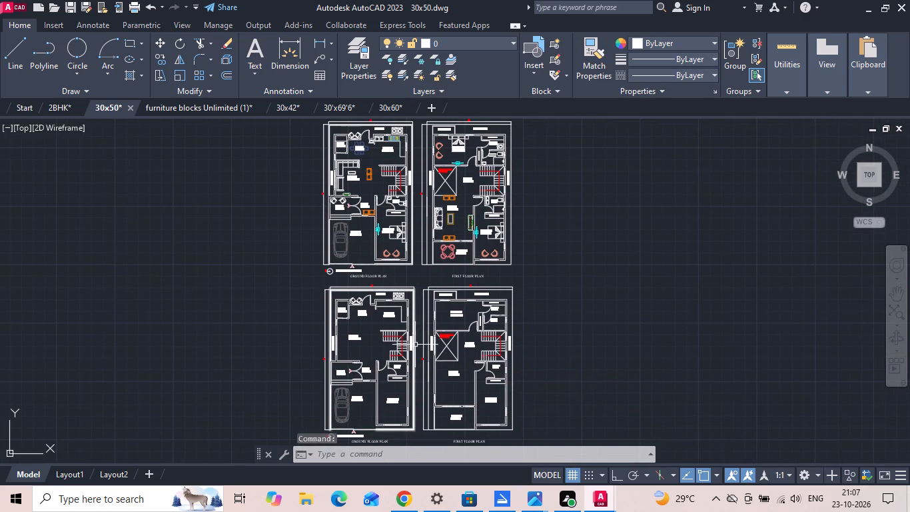
middle_click_drag(415, 340, 421, 295)
scroll(386, 427, "up", 4)
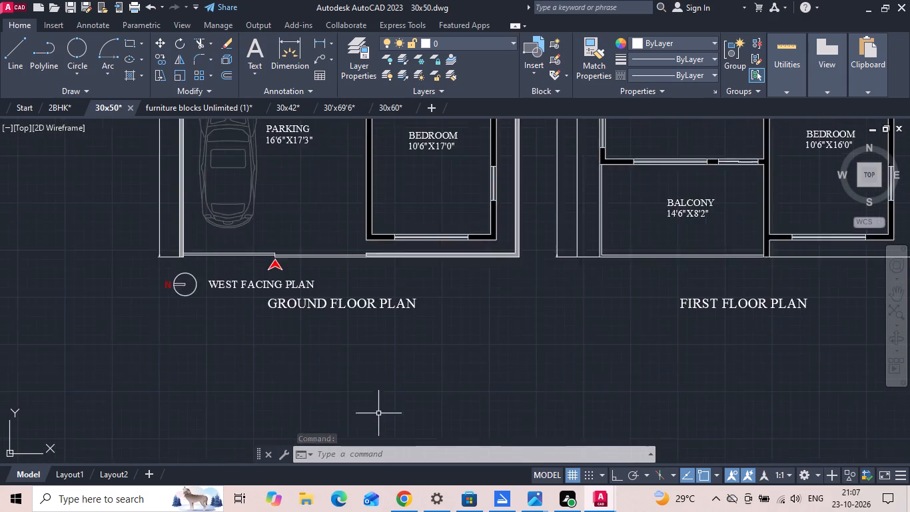
left_click(354, 195)
left_click(21, 273)
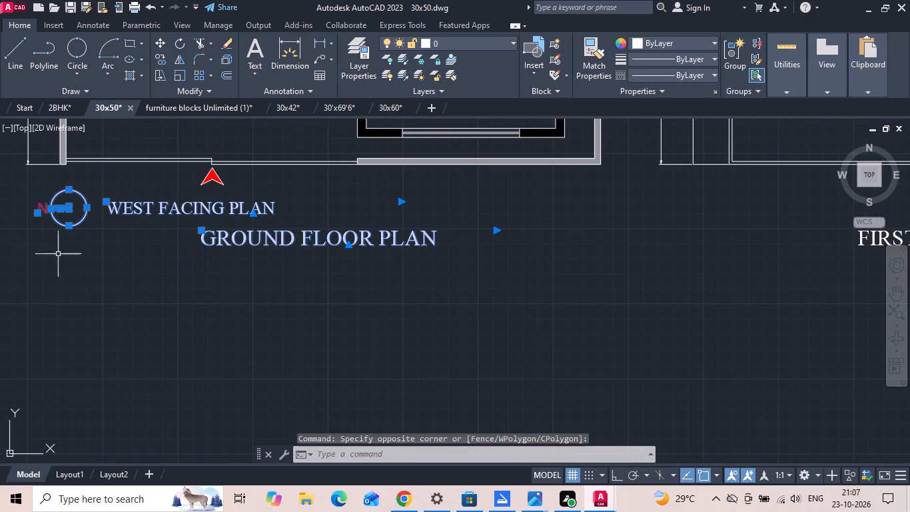
left_click_drag(223, 171, 218, 182)
left_click(199, 201)
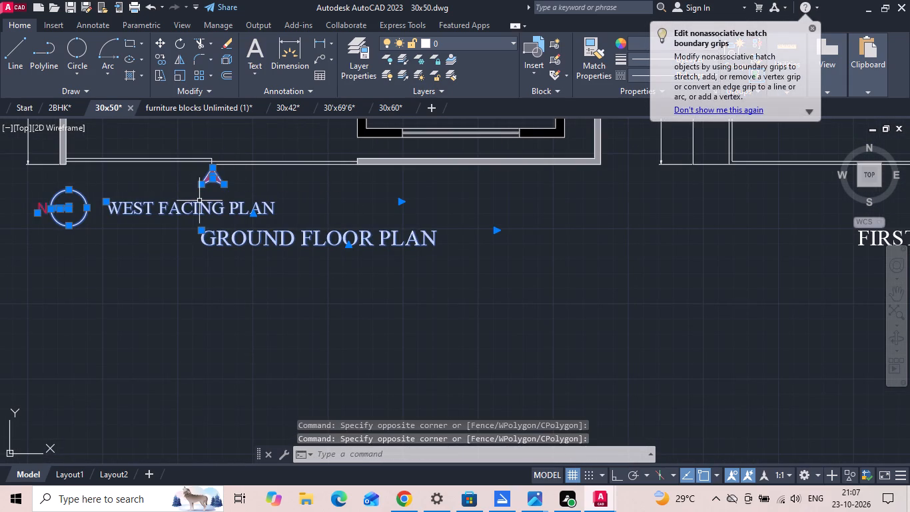
key("ctrl+c")
Paste the copied north symbol, plan titles and entry arrow into the 2BHK drawing, just below the plot boundary.
left_click(67, 106)
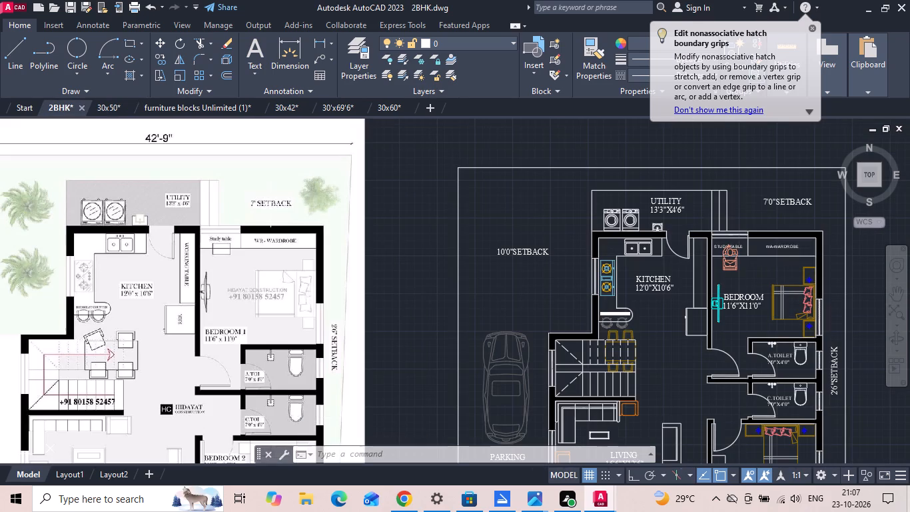
key("ctrl+v")
scroll(346, 226, "down", 2)
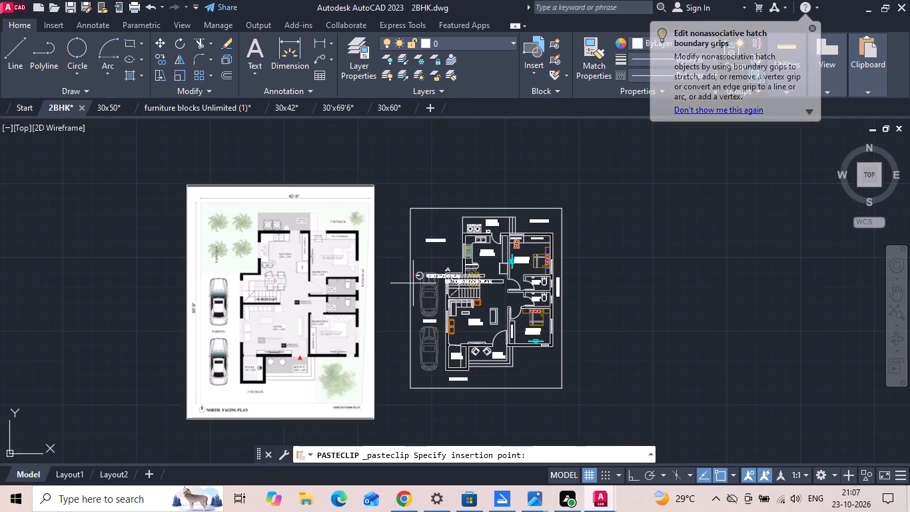
scroll(239, 445, "up", 2)
middle_click_drag(686, 334, 676, 337)
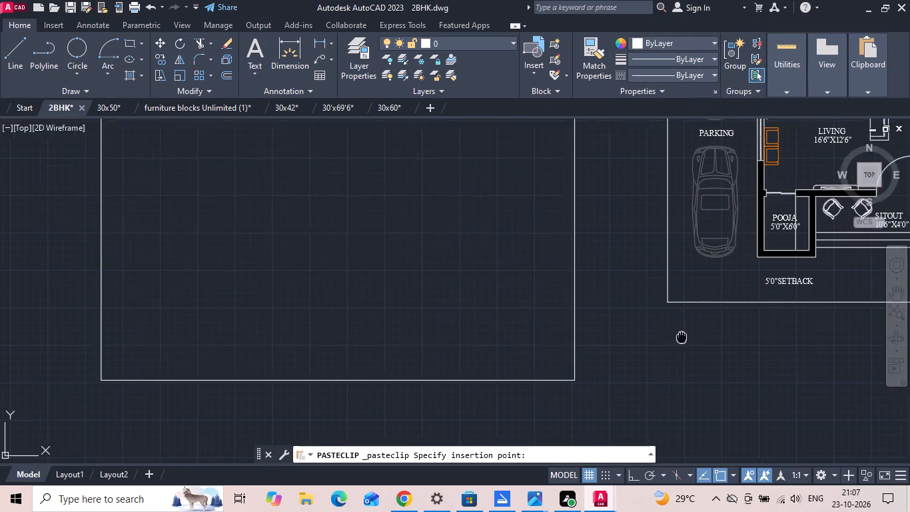
middle_click_drag(676, 337, 545, 319)
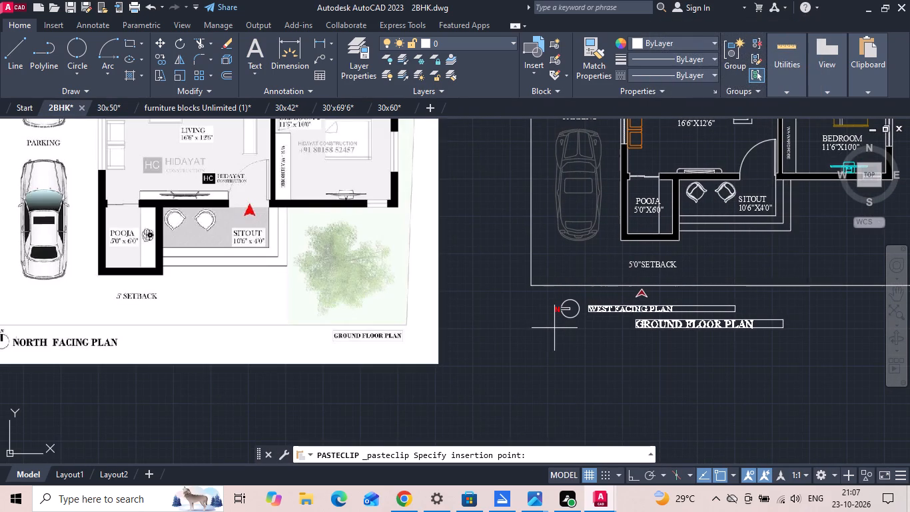
left_click(553, 321)
key("Escape")
Move the red entry arrow from the lower plot boundary to the main door opening at the sitout.
scroll(657, 285, "up", 3)
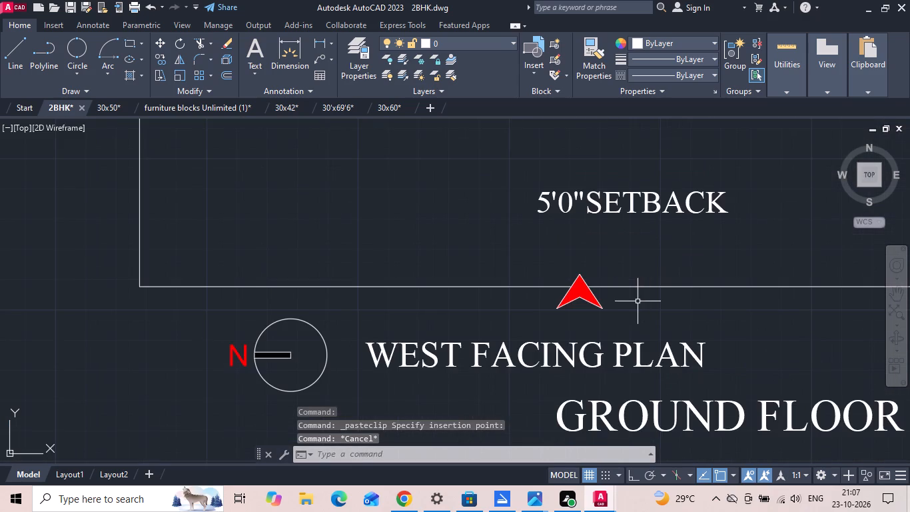
left_click_drag(636, 301, 610, 300)
left_click(530, 308)
right_click(530, 308)
left_click(559, 261)
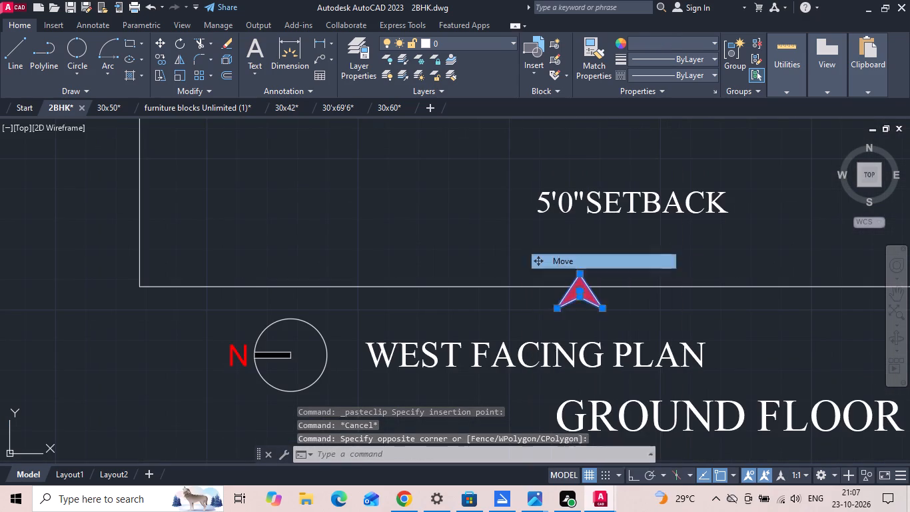
left_click(576, 311)
scroll(492, 334, "down", 2)
scroll(714, 168, "up", 1)
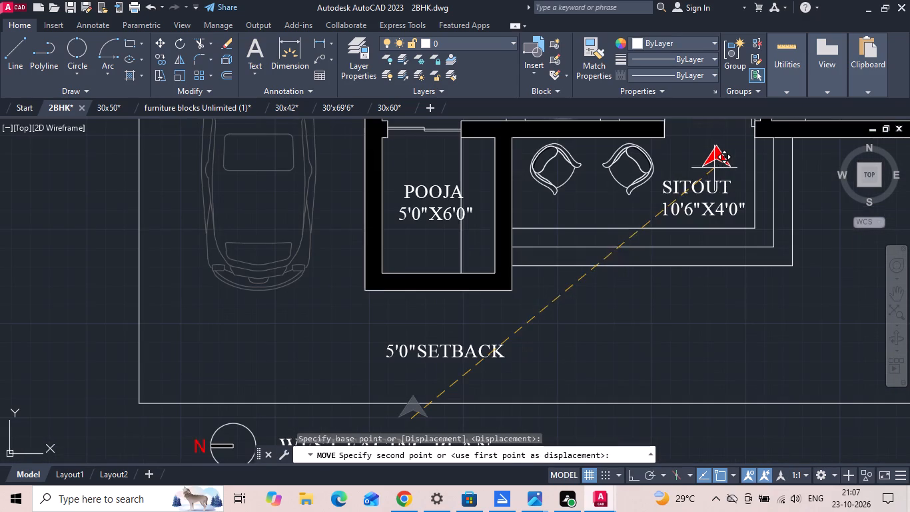
left_click(709, 148)
Change the WEST FACING PLAN title below the 2BHK plan to NORTH FACING PLAN.
scroll(708, 145, "down", 3)
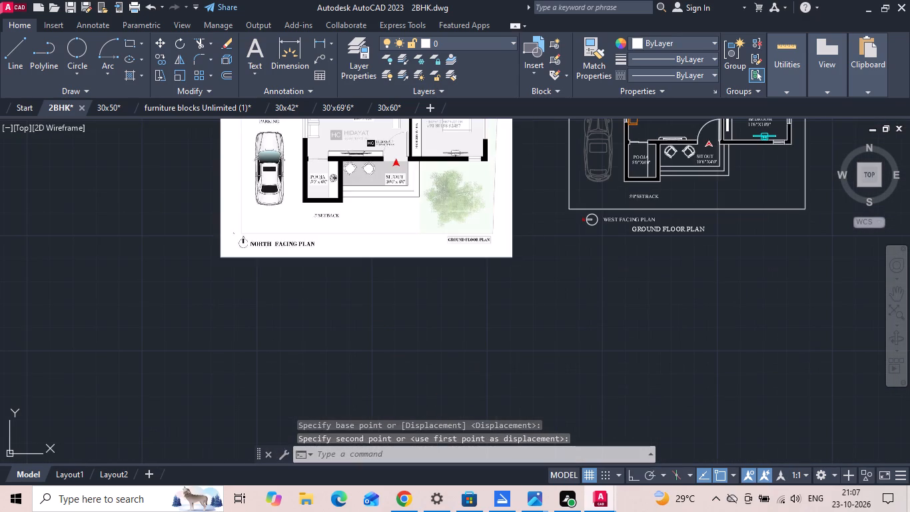
scroll(333, 253, "up", 1)
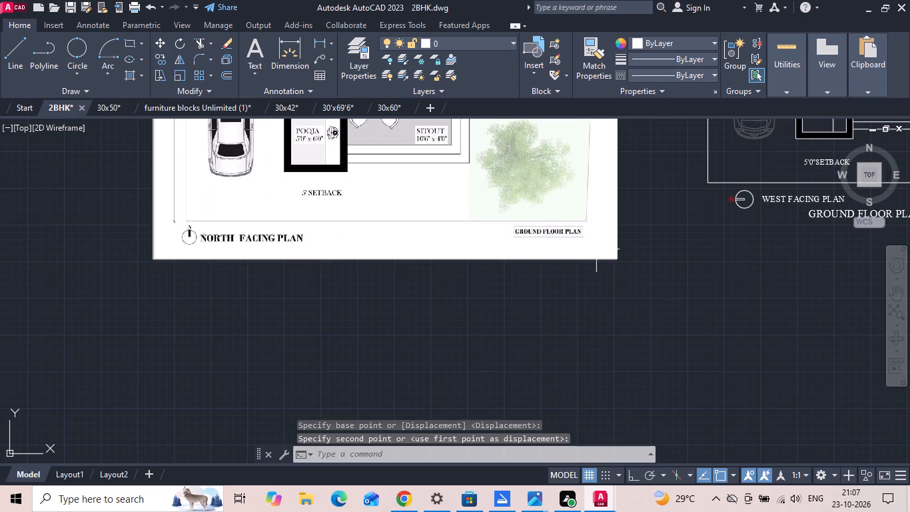
middle_click_drag(605, 247, 338, 256)
scroll(519, 220, "up", 2)
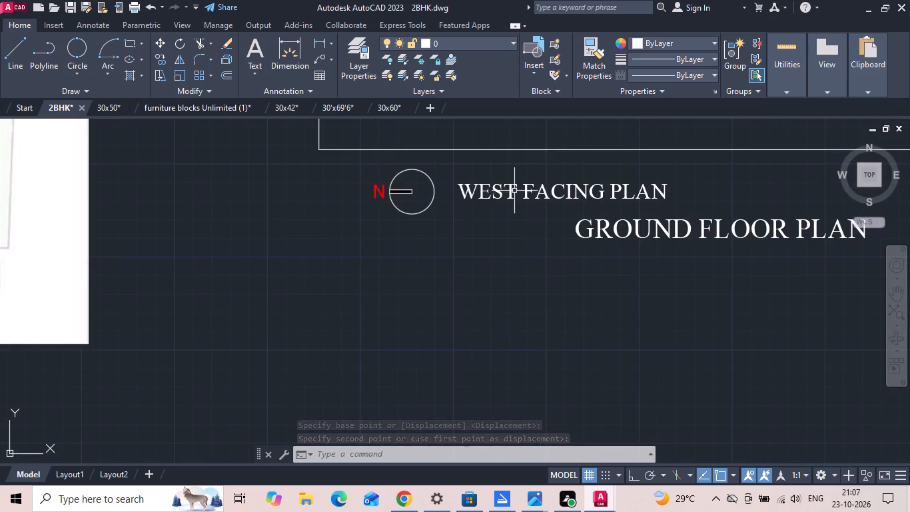
double_click(513, 189)
left_click_drag(513, 191, 468, 203)
key("BackSpace")
key("BackSpace")
key("n")
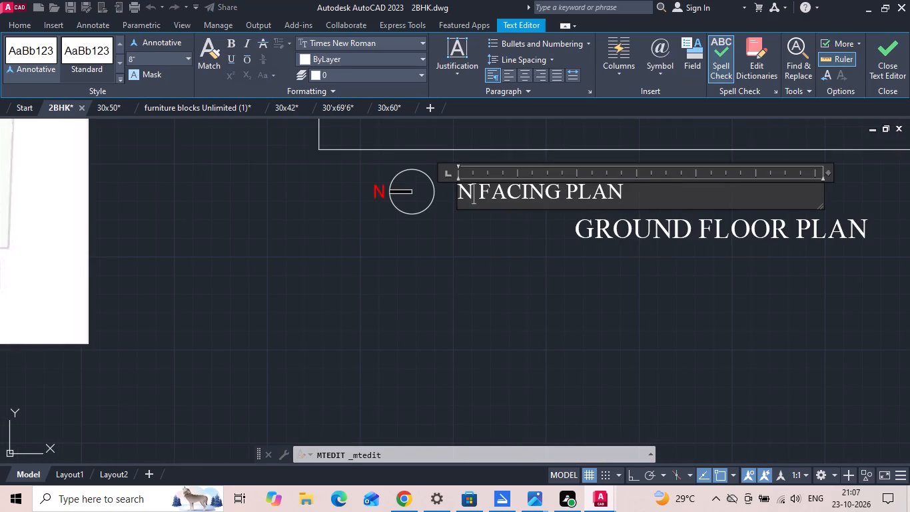
key("o")
type("RTH")
scroll(454, 298, "down", 2)
left_click(452, 305)
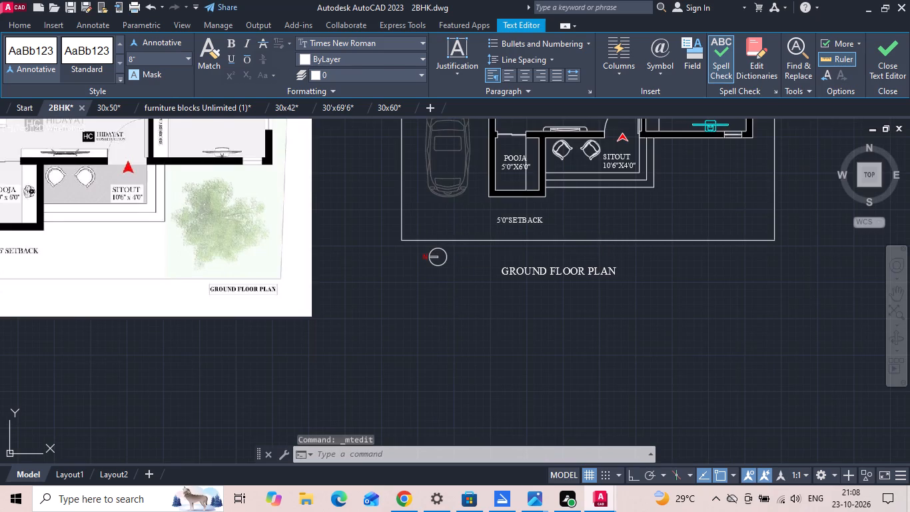
Rotate the north symbol's black pointer bar about the circle's centre so it points straight up.
scroll(446, 295, "down", 1)
scroll(471, 265, "up", 3)
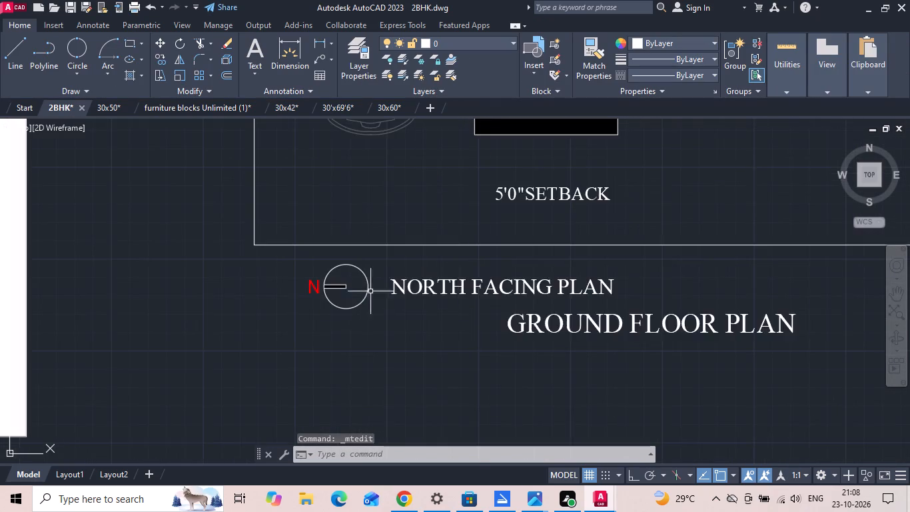
scroll(329, 294, "up", 2)
left_click(376, 292)
left_click(354, 252)
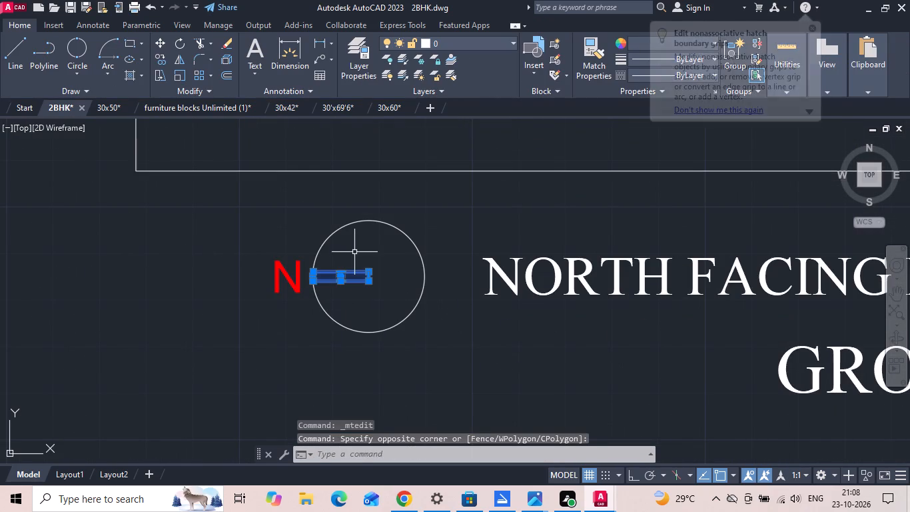
right_click(354, 252)
left_click(383, 302)
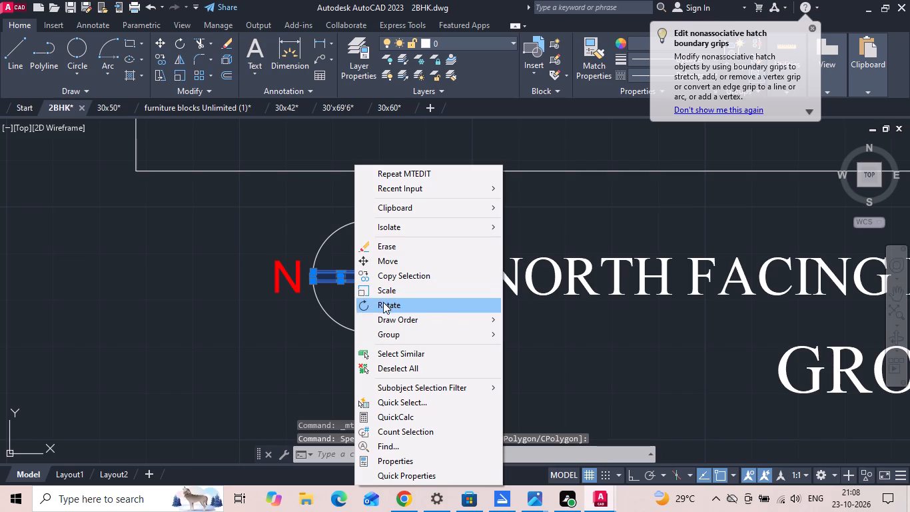
scroll(381, 299, "up", 2)
left_click(348, 243)
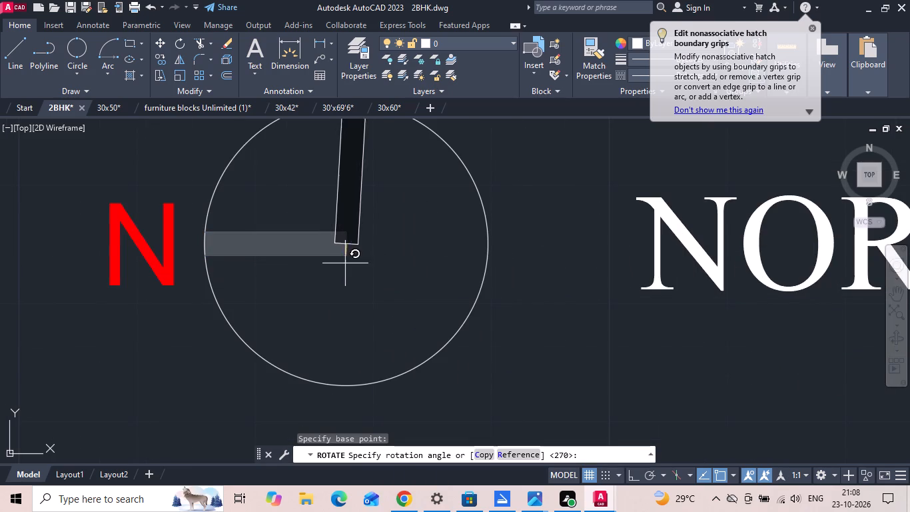
key("F8")
left_click(336, 295)
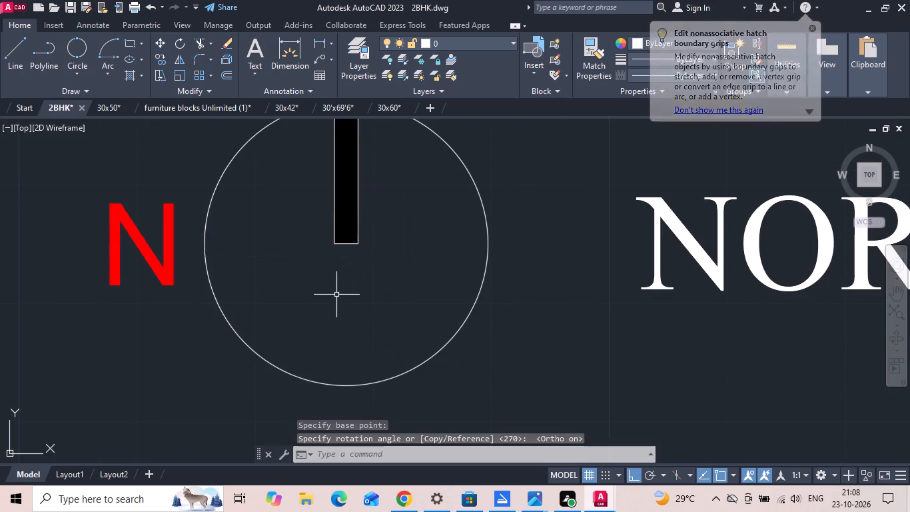
Move the red N from beside the north symbol's circle to just above its pointer.
scroll(336, 297, "down", 2)
left_click(263, 293)
left_click(254, 267)
right_click(254, 267)
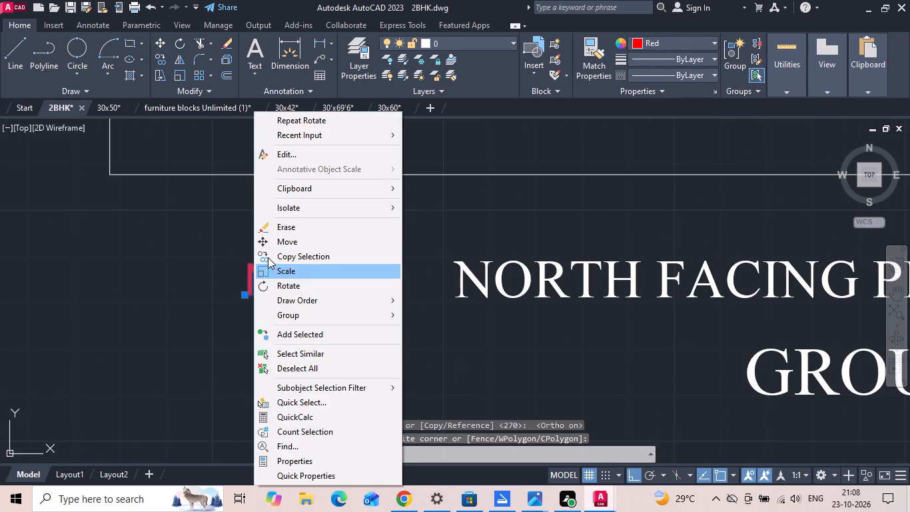
left_click(274, 241)
left_click(264, 275)
key("F8")
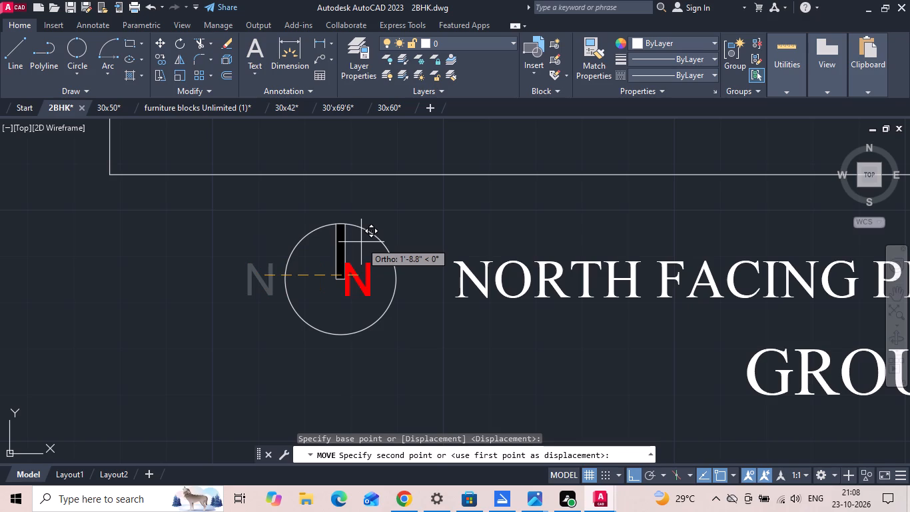
left_click(342, 196)
Save the 2BHK drawing.
key("ctrl+s")
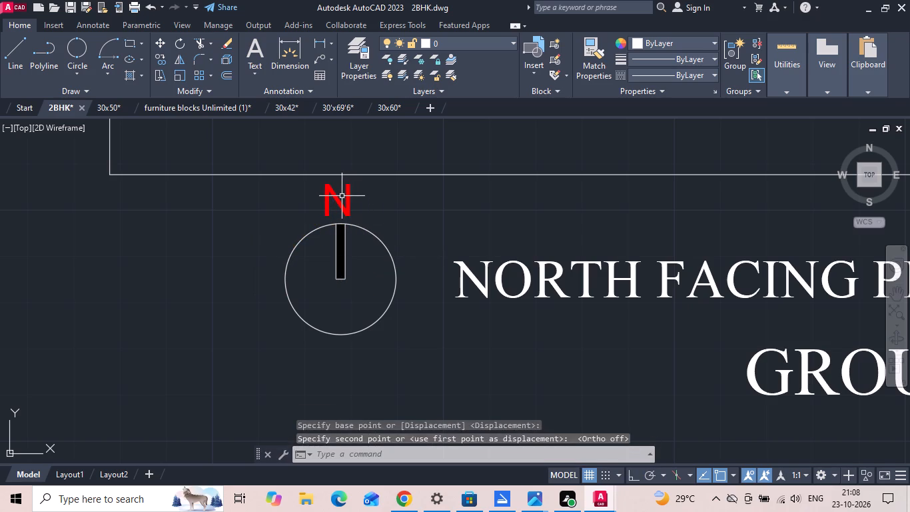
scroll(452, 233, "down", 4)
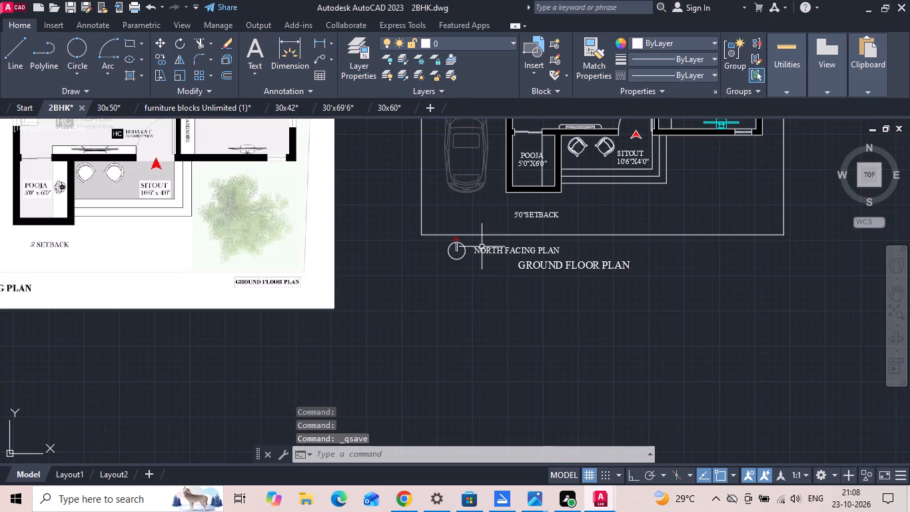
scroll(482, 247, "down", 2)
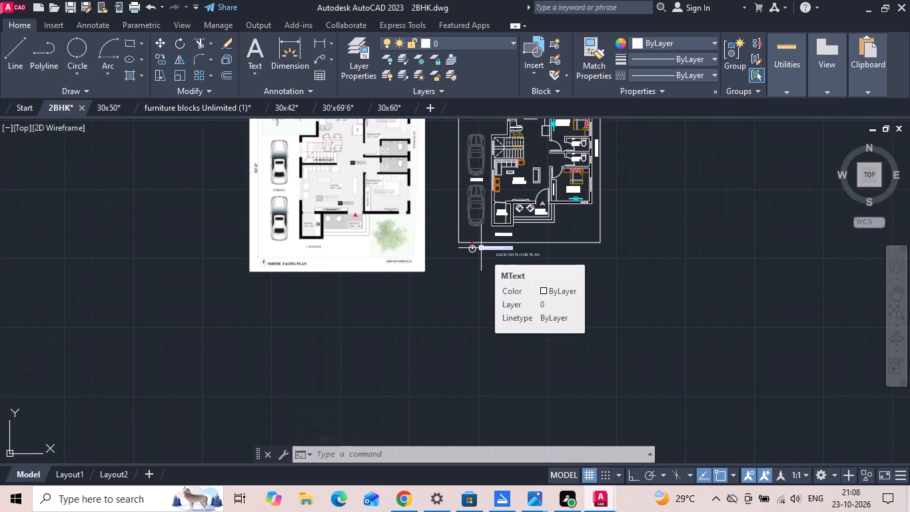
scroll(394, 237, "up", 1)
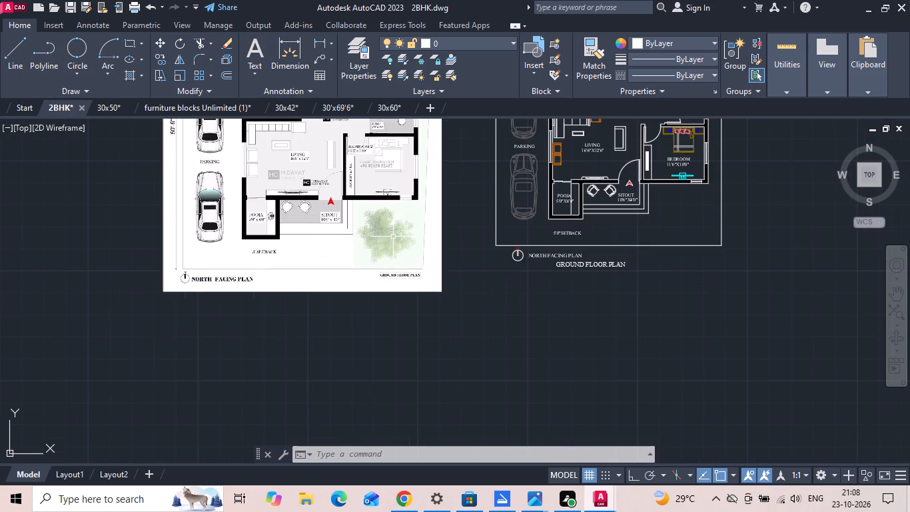
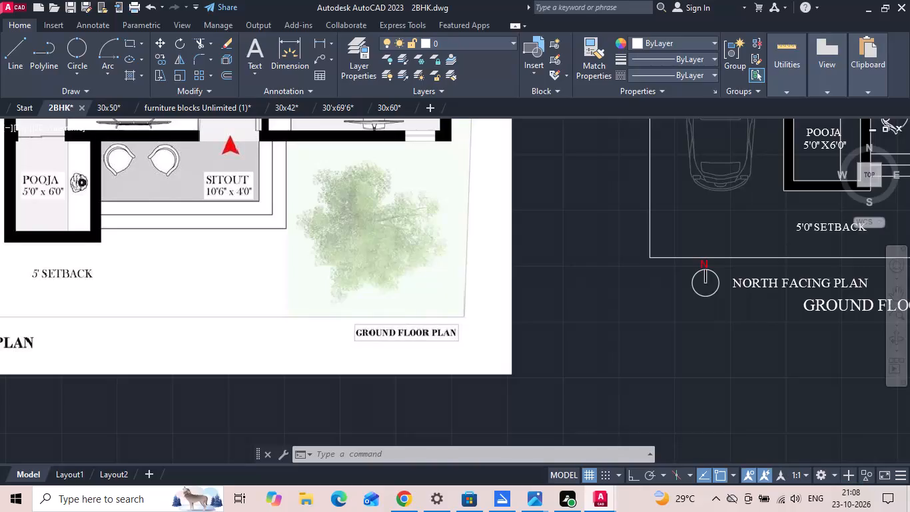
Open the color_trees drawing from the Downloads folder.
scroll(393, 237, "down", 7)
scroll(266, 148, "up", 4)
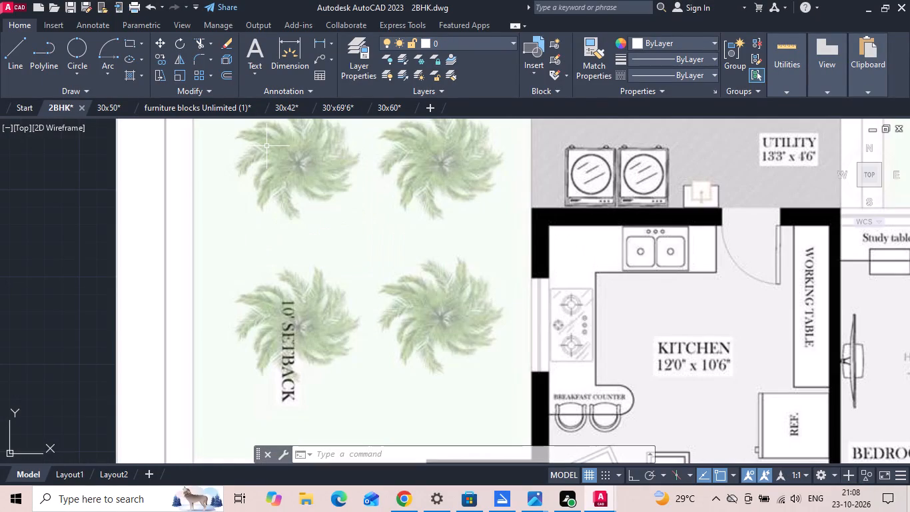
left_click(0, 3)
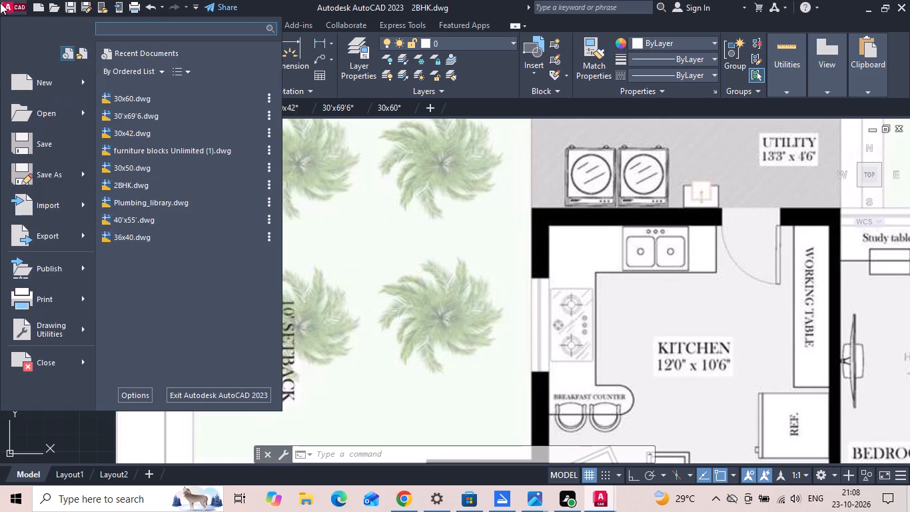
left_click(41, 123)
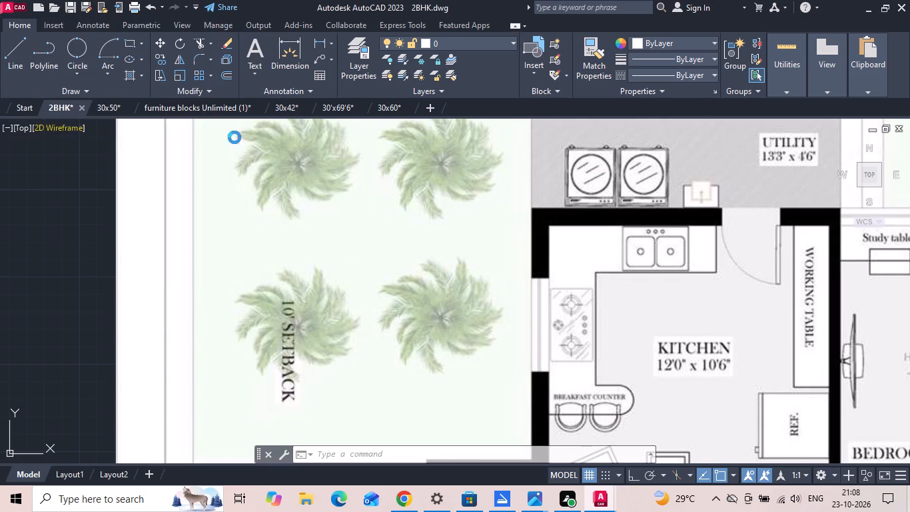
left_click(276, 214)
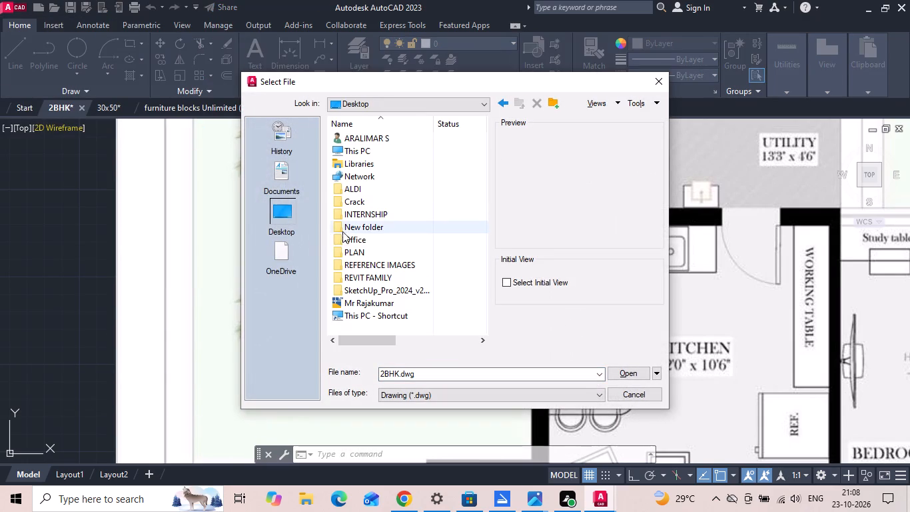
double_click(376, 152)
double_click(362, 192)
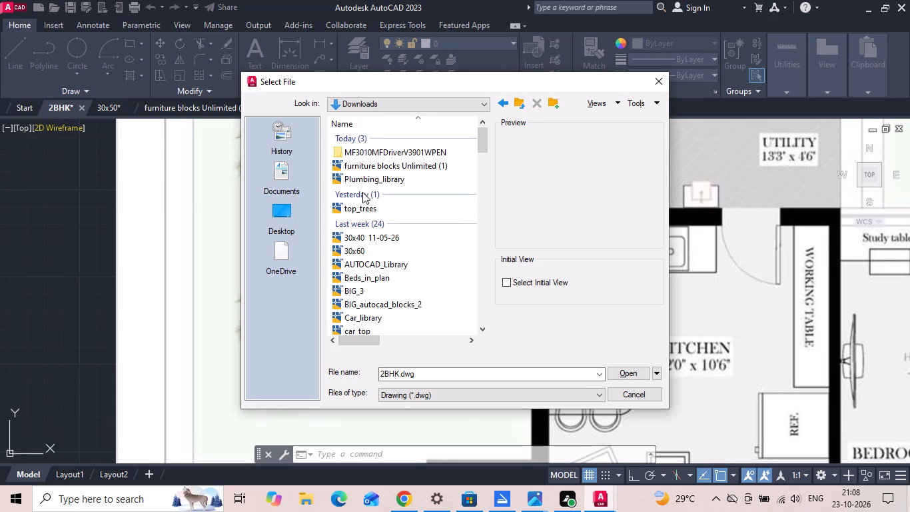
scroll(362, 192, "down", 1)
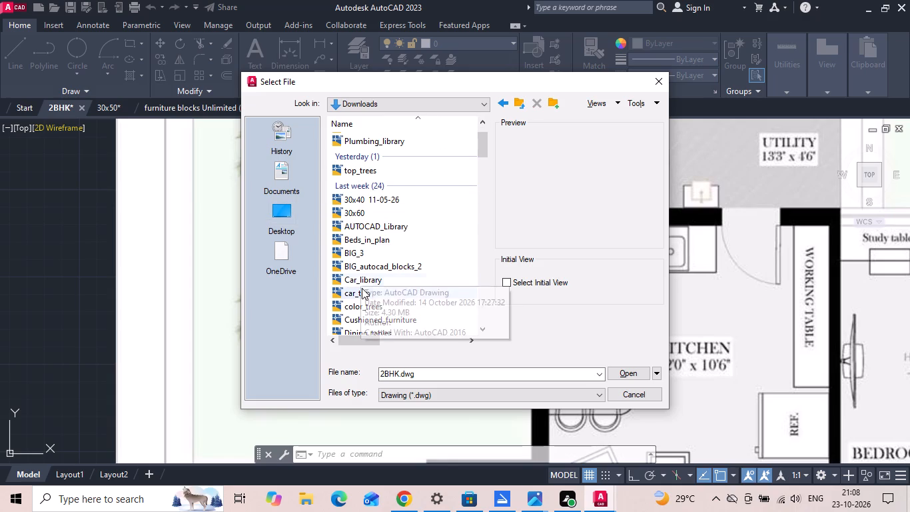
left_click(360, 305)
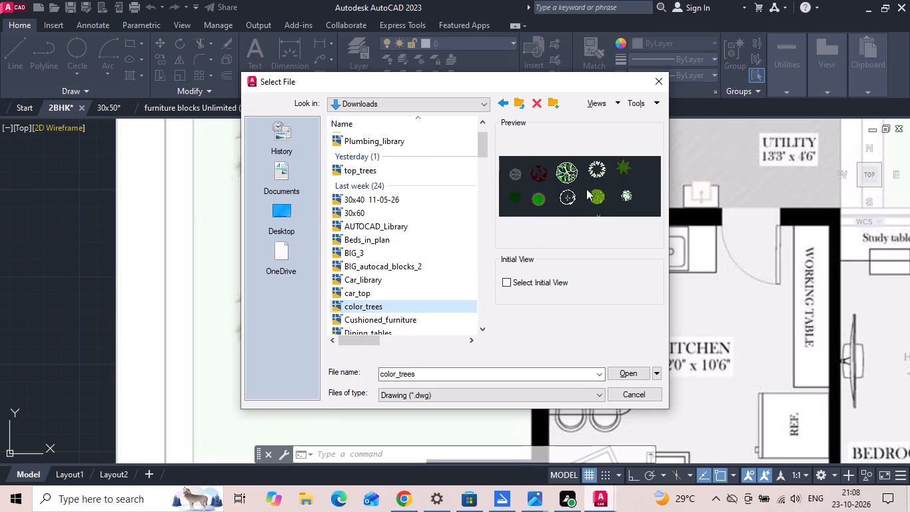
left_click(621, 371)
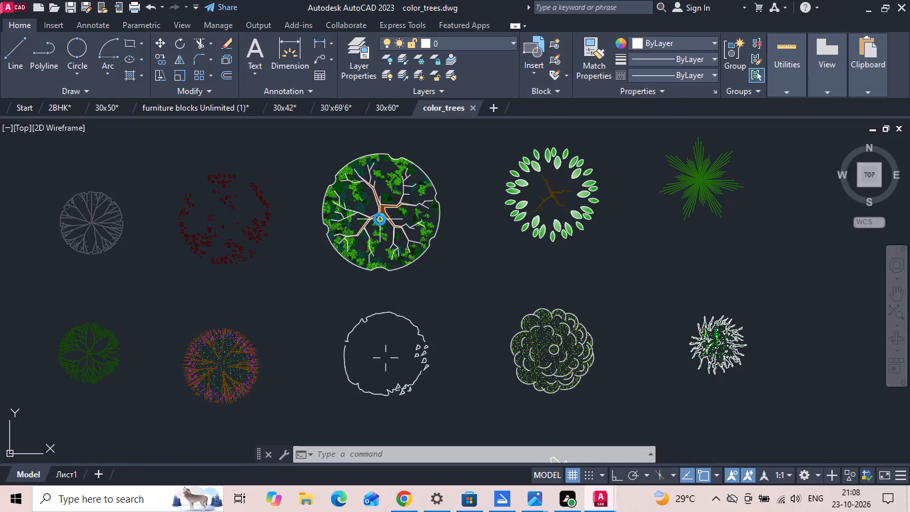
Look through the tree blocks in the color_trees drawing for ones resembling the reference plan's palms and garden tree.
scroll(379, 218, "down", 2)
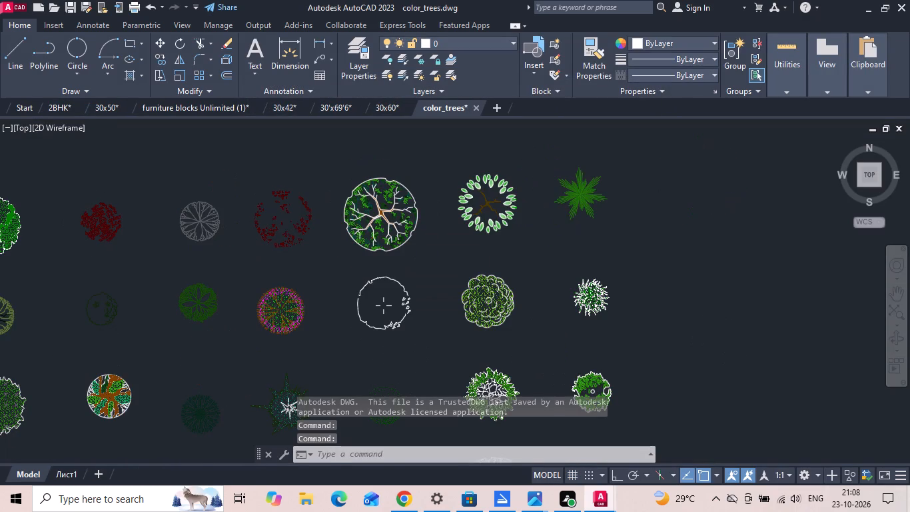
middle_click_drag(456, 286, 442, 253)
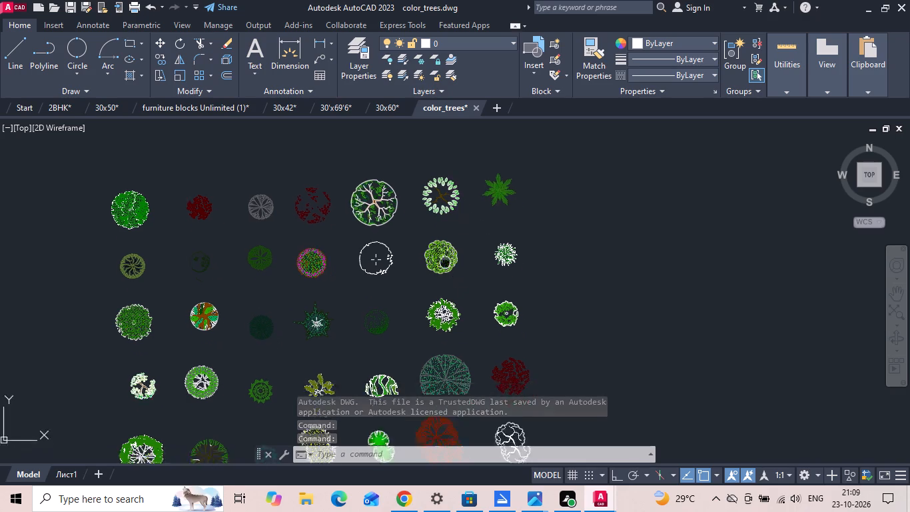
middle_click_drag(442, 253, 437, 197)
scroll(312, 340, "up", 2)
scroll(307, 333, "down", 1)
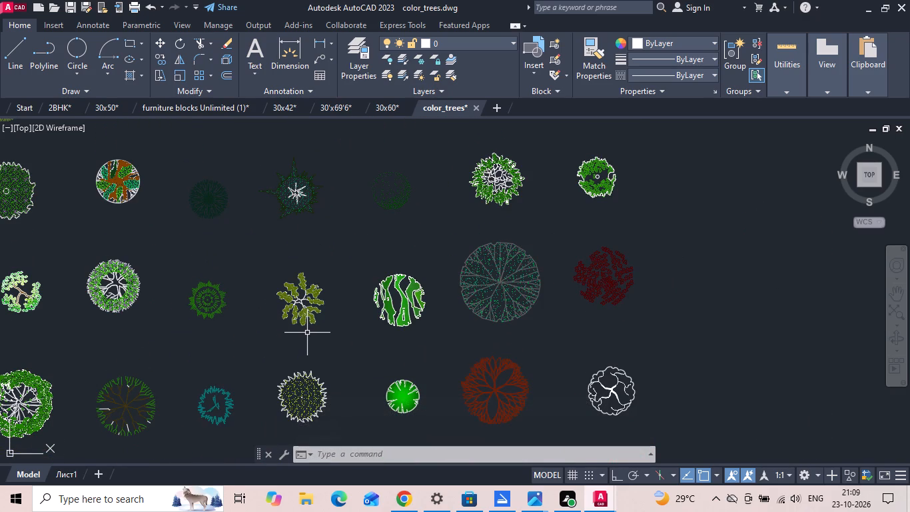
scroll(400, 326, "down", 2)
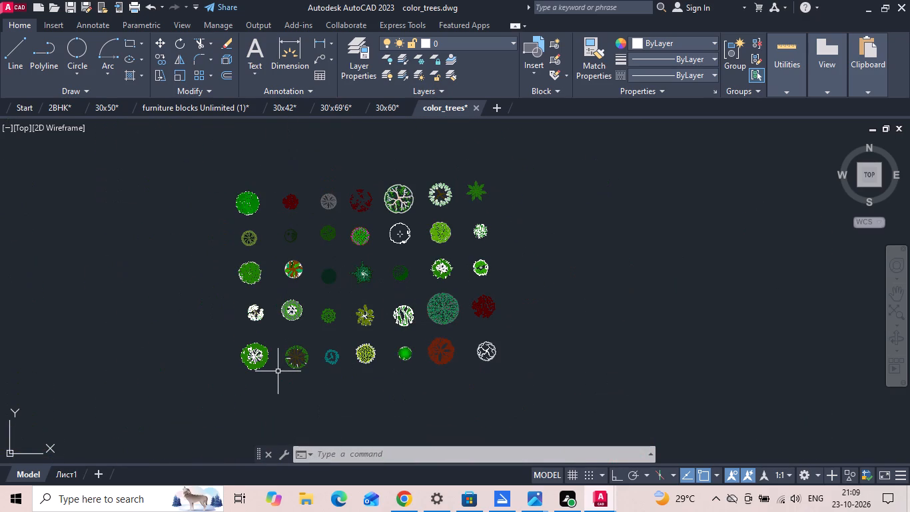
left_click(126, 511)
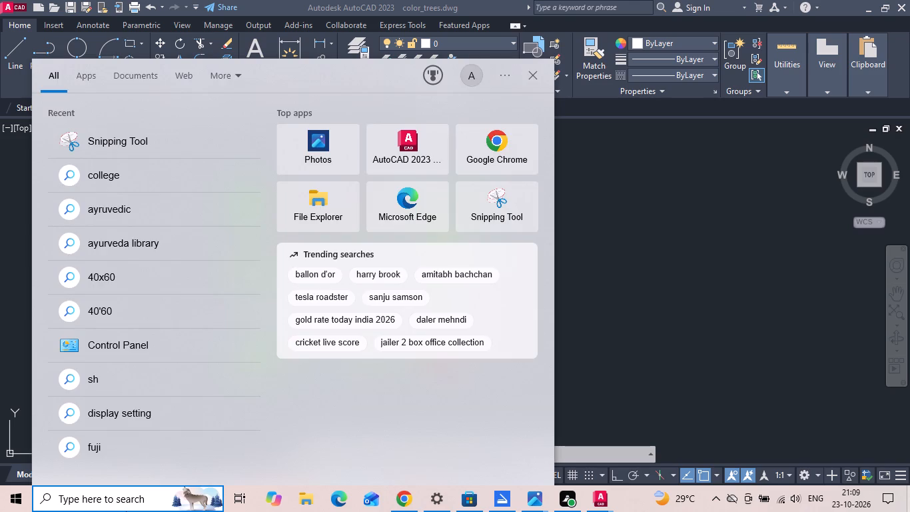
left_click(654, 341)
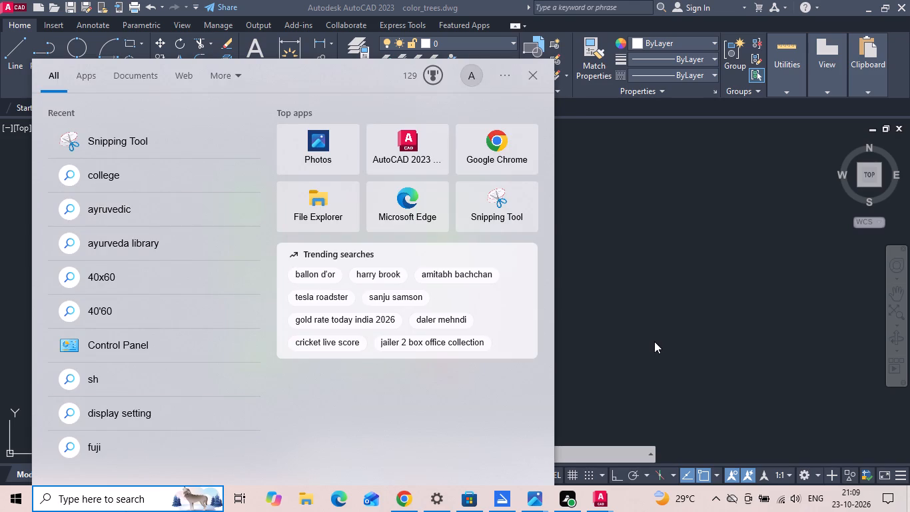
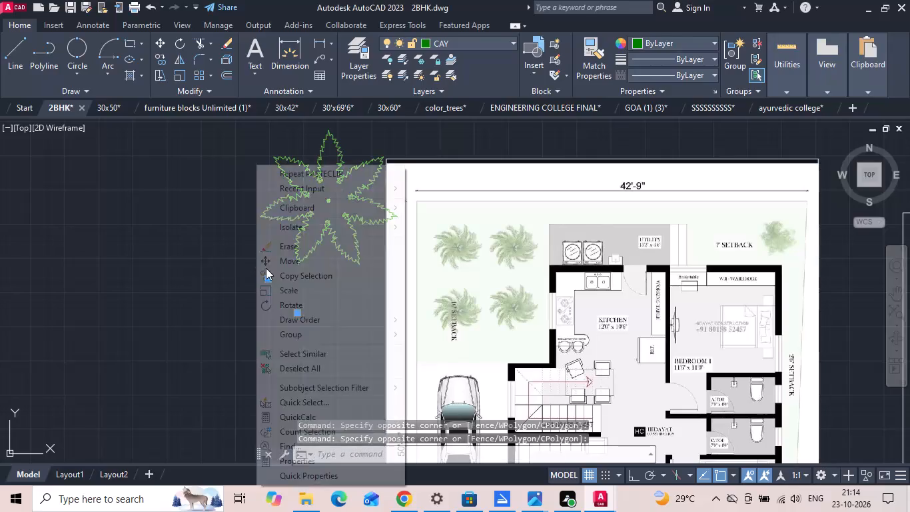
Enlarge the two tiny pasted palm blocks together, beside the reference plan.
left_click(285, 287)
left_click(299, 315)
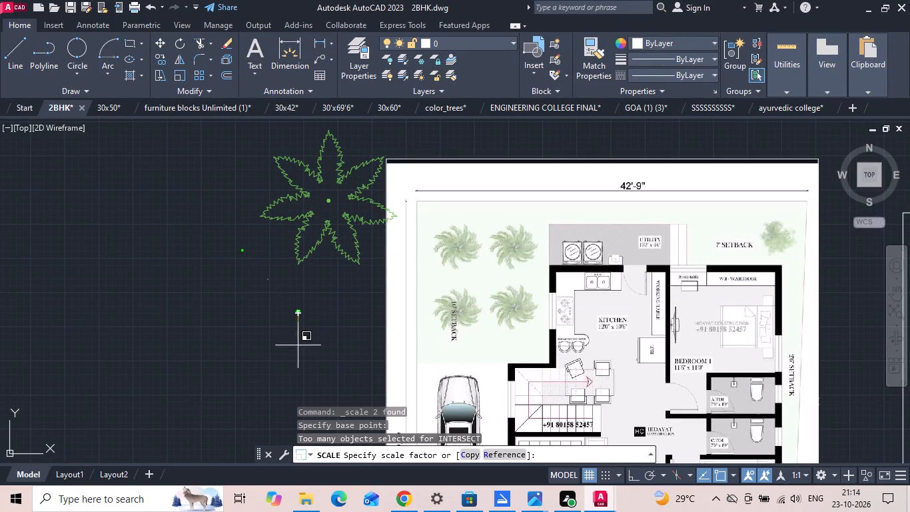
left_click(292, 379)
Move the tiny top-view palm close to the side-view palm beside the reference plan.
left_click_drag(191, 169, 183, 188)
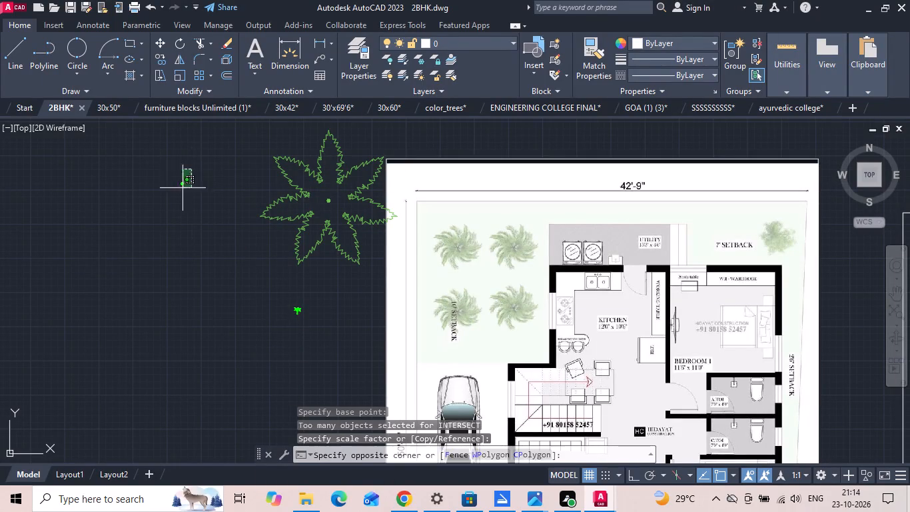
left_click(154, 243)
right_click(153, 243)
left_click(215, 247)
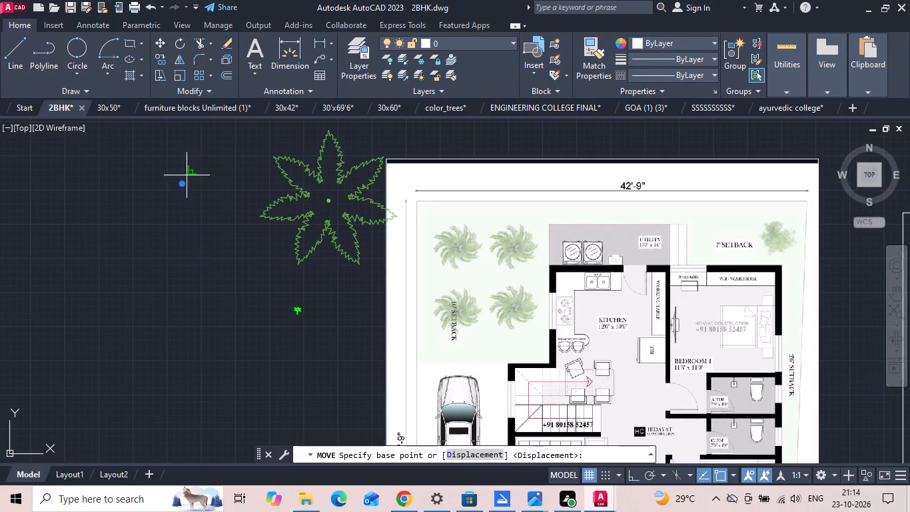
left_click_drag(186, 175, 189, 184)
left_click(288, 281)
Delete the side-view palm block.
scroll(308, 298, "up", 3)
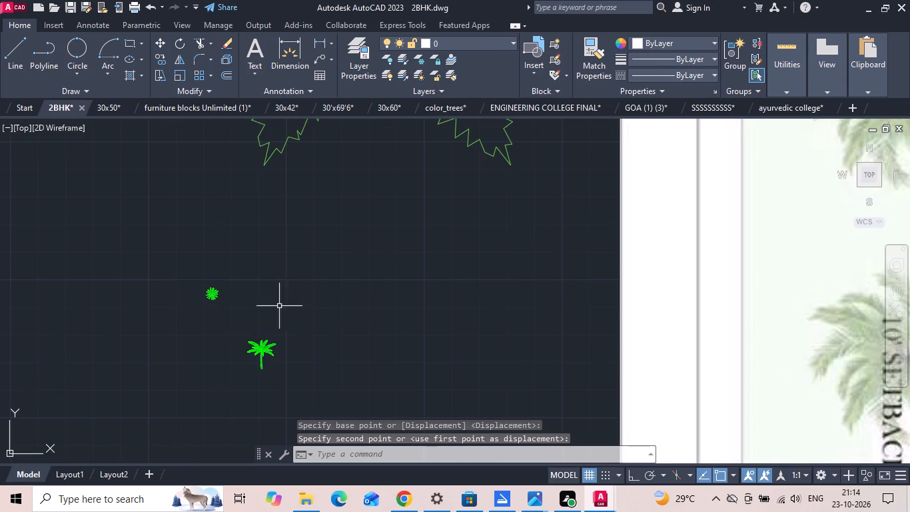
left_click(256, 355)
key("Delete")
Scale the remaining top-view palm by a factor of 39.3701.
left_click_drag(255, 258, 214, 297)
left_click(191, 318)
right_click(191, 315)
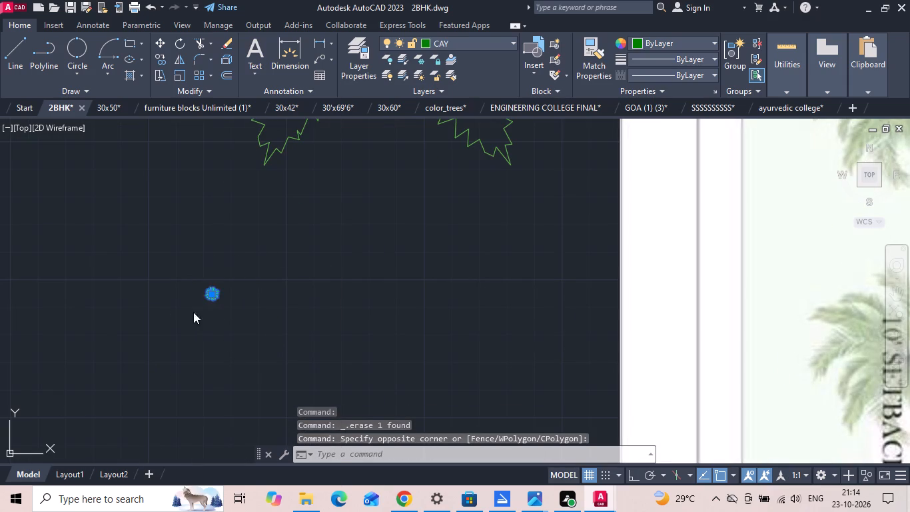
left_click(223, 270)
left_click_drag(215, 294, 219, 311)
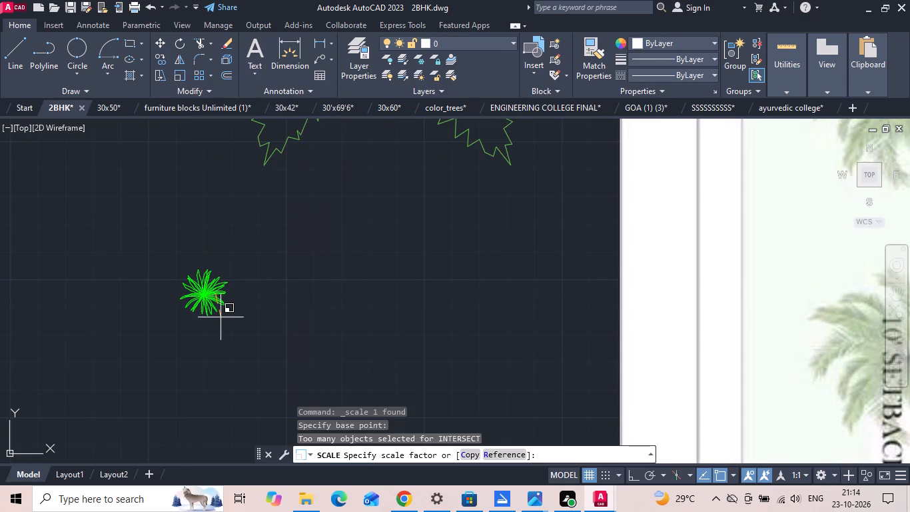
type("39.3701")
key("Return")
Copy the enlarged palm into the drawn plan's 10'0" setback area beside the utility.
scroll(217, 313, "down", 4)
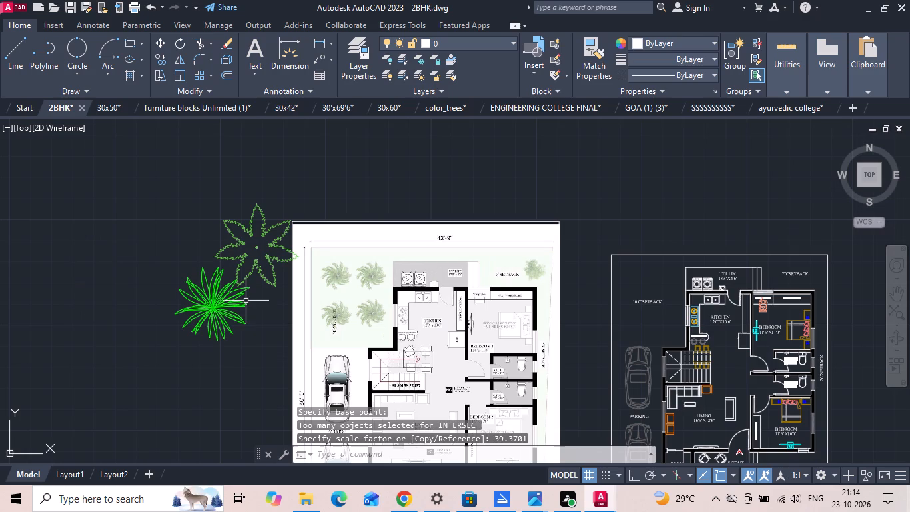
left_click(246, 301)
left_click(209, 307)
right_click(209, 307)
left_click(254, 256)
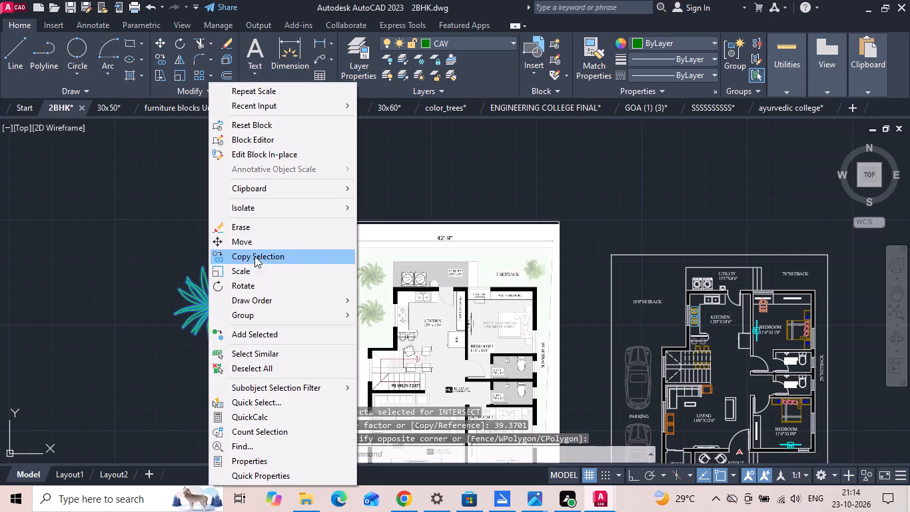
left_click(225, 307)
scroll(736, 327, "up", 2)
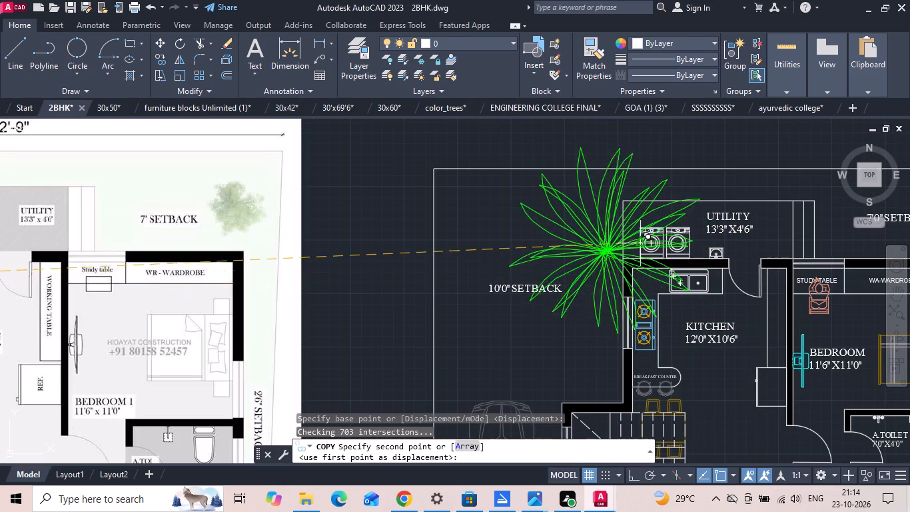
left_click(602, 236)
key("Escape")
Scale down the palm copy so it fits within the 10'0" setback area, above the setback label.
left_click(604, 233)
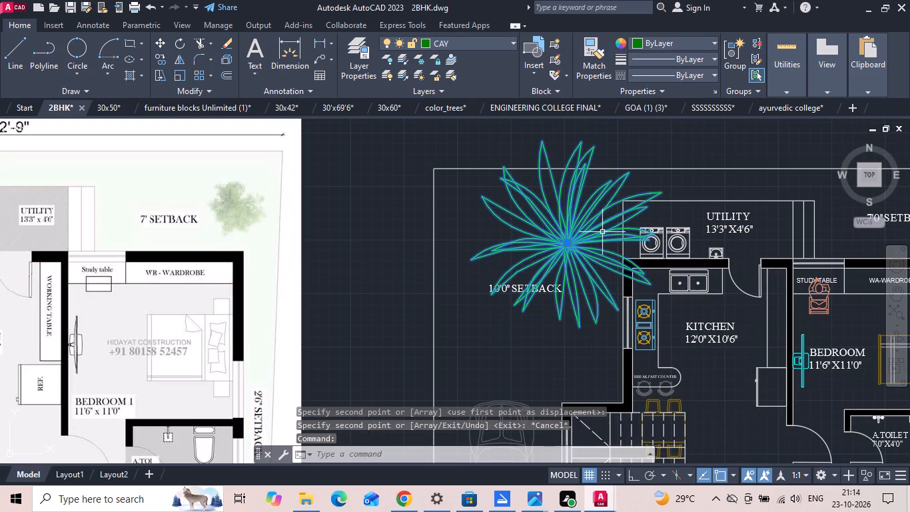
right_click(602, 232)
left_click(621, 269)
left_click(565, 241)
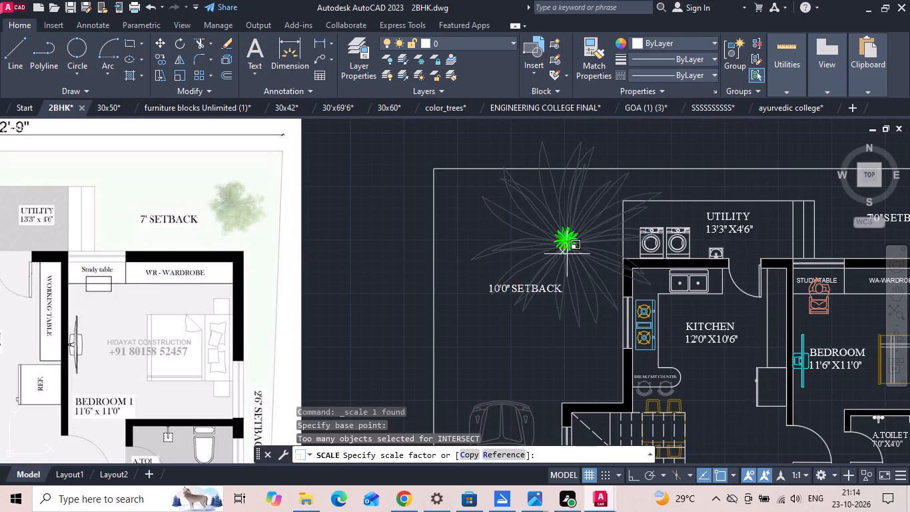
left_click(576, 283)
Copy the resized palm horizontally toward the plot boundary with Ortho on, making the upper pair.
scroll(616, 235, "down", 2)
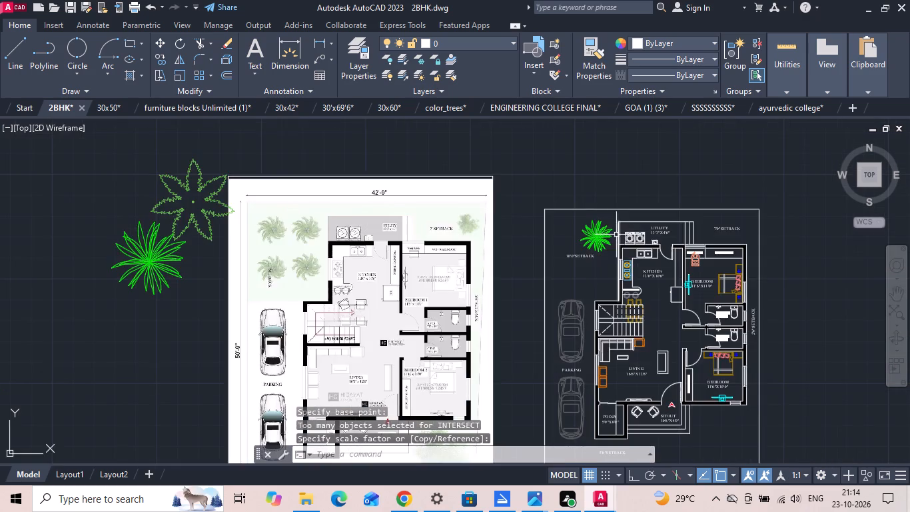
scroll(605, 237, "up", 2)
left_click(586, 234)
right_click(586, 234)
left_click(604, 255)
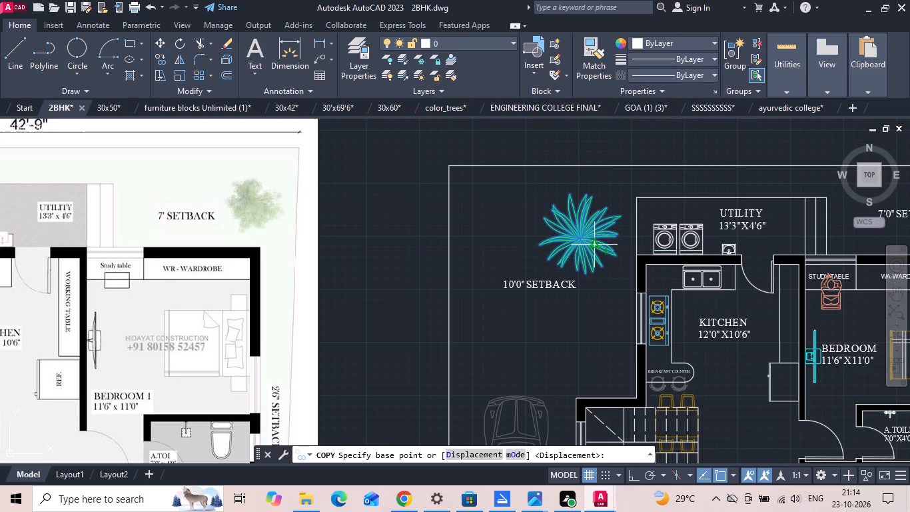
key("F8")
left_click(594, 239)
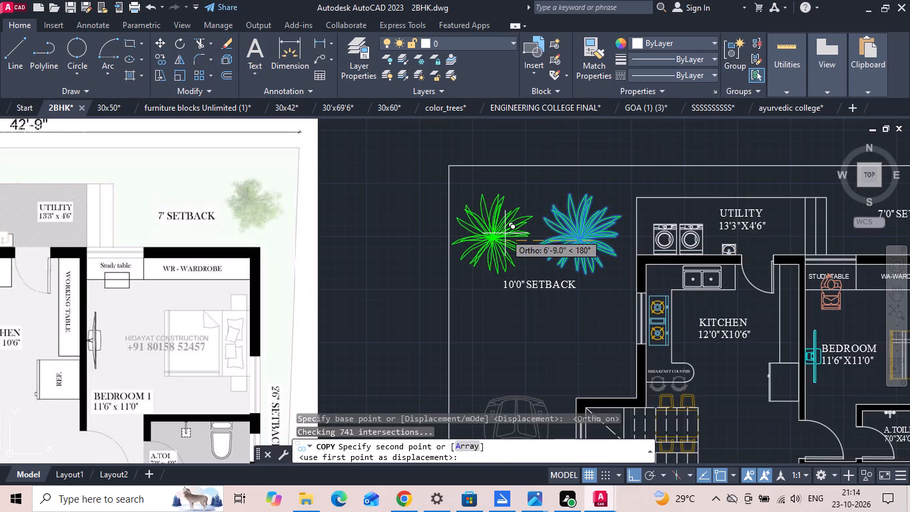
scroll(505, 233, "up", 1)
left_click(511, 233)
key("Escape")
Copy both palms straight down past the 10'0" SETBACK label to form a two-by-two group.
left_click_drag(640, 224, 632, 227)
left_click(507, 255)
right_click(506, 255)
left_click(541, 271)
left_click_drag(549, 233, 550, 265)
scroll(542, 337, "up", 1)
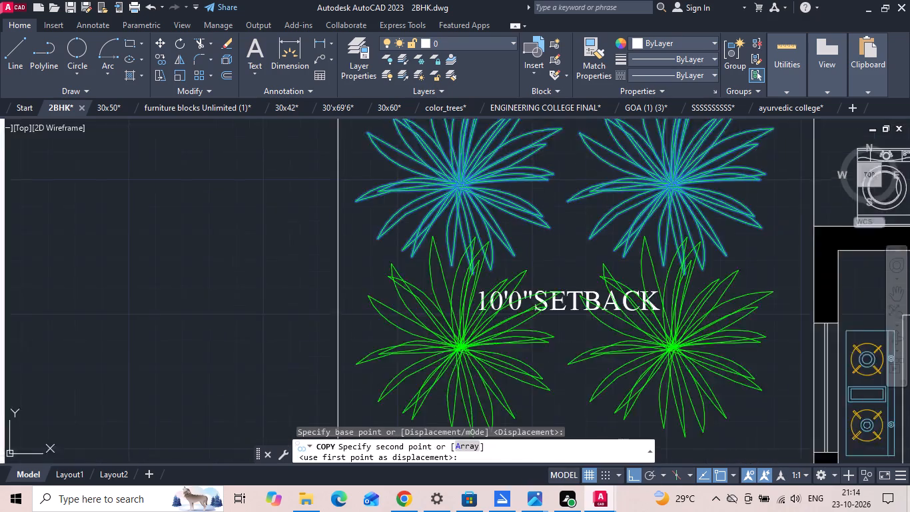
middle_click_drag(542, 333, 558, 182)
scroll(564, 231, "down", 2)
left_click(564, 254)
scroll(564, 253, "down", 1)
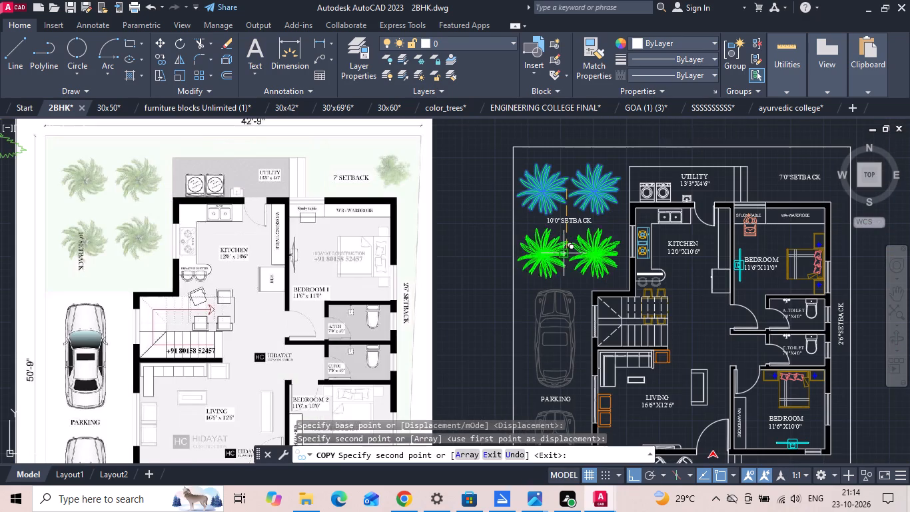
key("Escape")
Delete the outlined seven-leaf tree beside the reference plan.
scroll(574, 221, "down", 1)
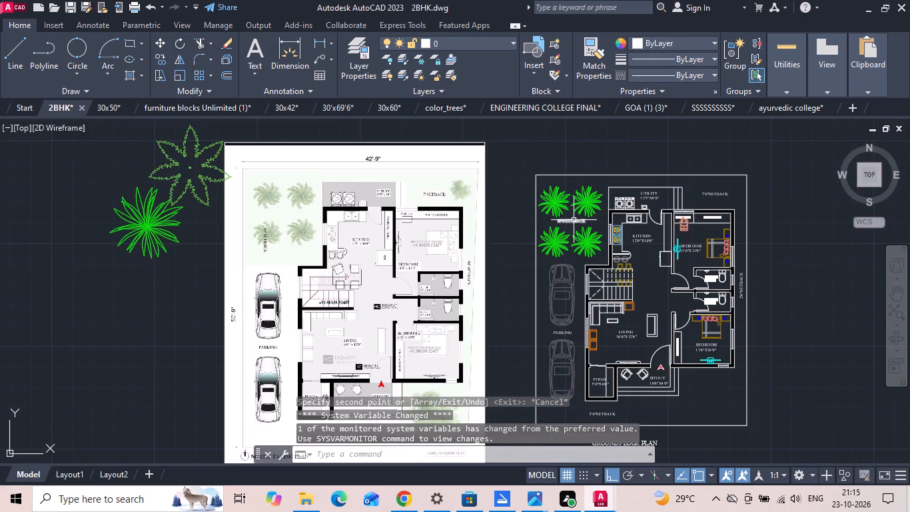
scroll(574, 220, "down", 1)
scroll(494, 357, "up", 2)
scroll(491, 341, "down", 1)
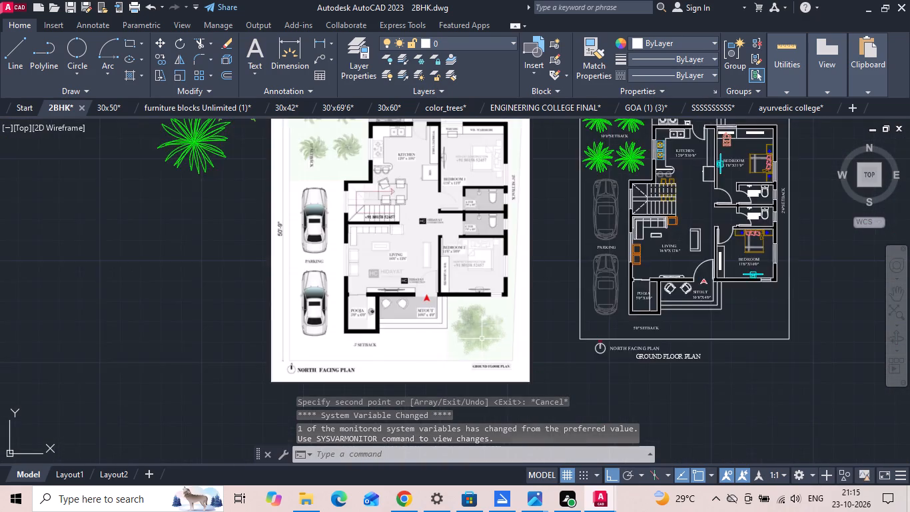
scroll(482, 339, "down", 2)
scroll(399, 285, "up", 1)
left_click(372, 203)
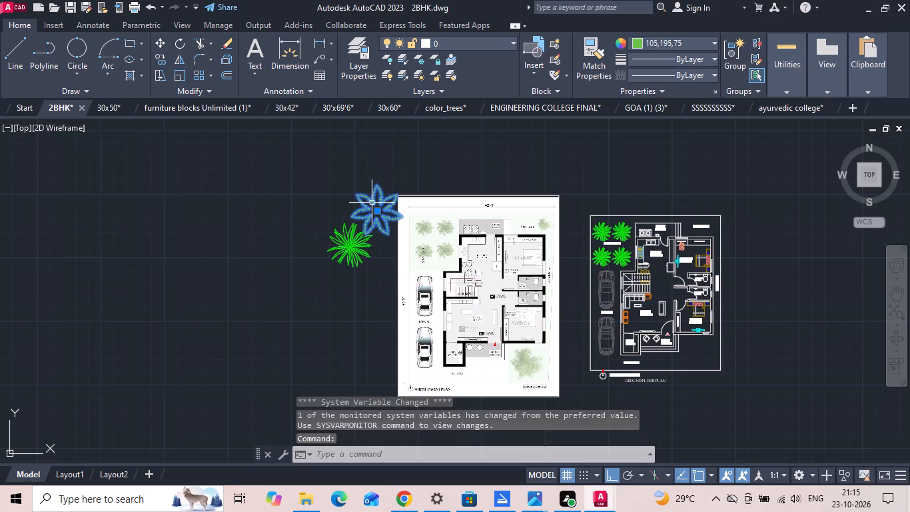
key("Delete")
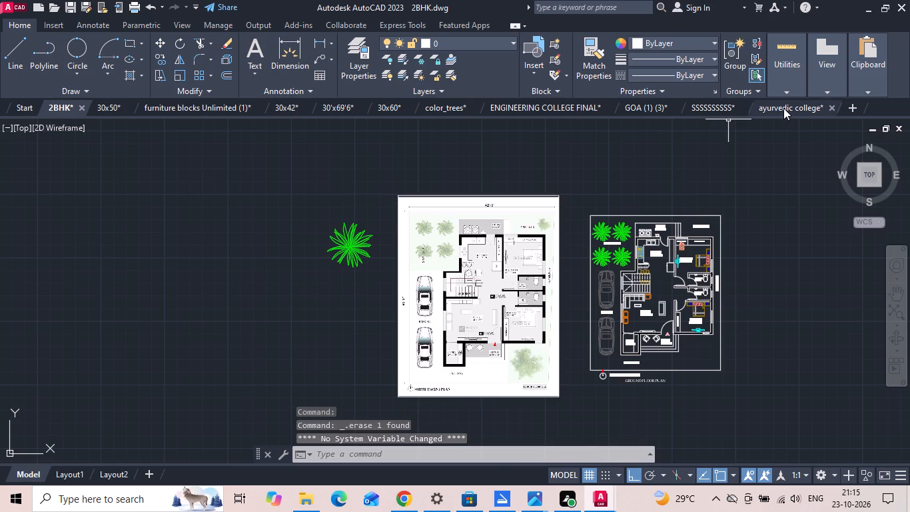
Look through the ayurvedic college drawing and its site plan for garden tree blocks to reuse.
left_click(783, 108)
scroll(472, 205, "down", 1)
scroll(386, 284, "down", 2)
middle_click_drag(384, 316, 382, 306)
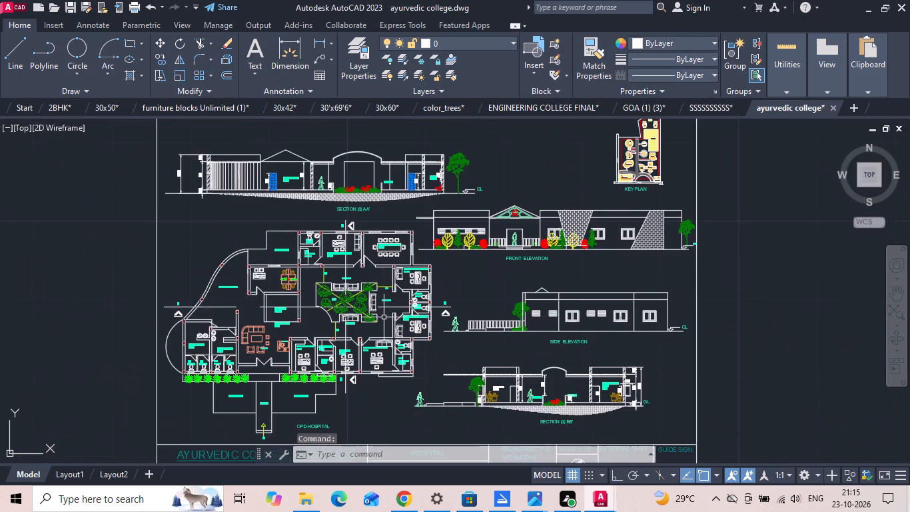
middle_click_drag(382, 306, 393, 195)
scroll(393, 195, "down", 2)
scroll(402, 263, "down", 2)
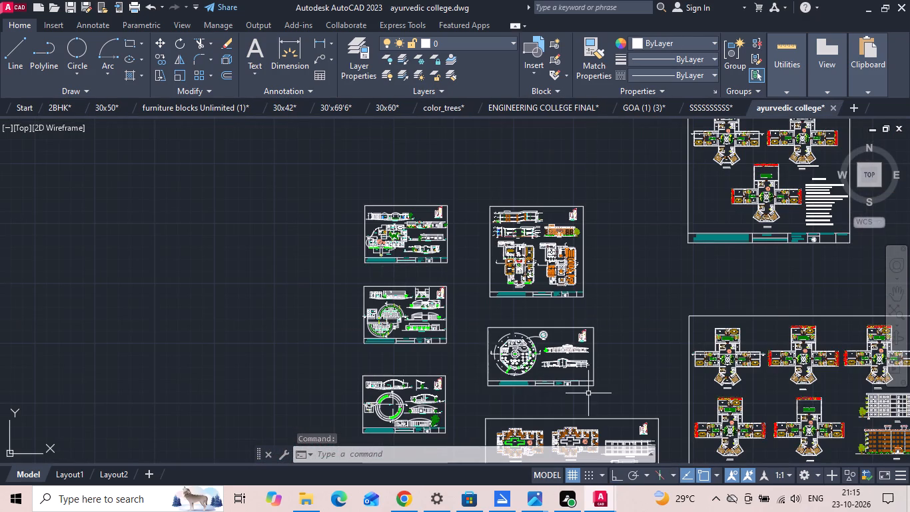
scroll(507, 259, "down", 1)
scroll(498, 389, "up", 1)
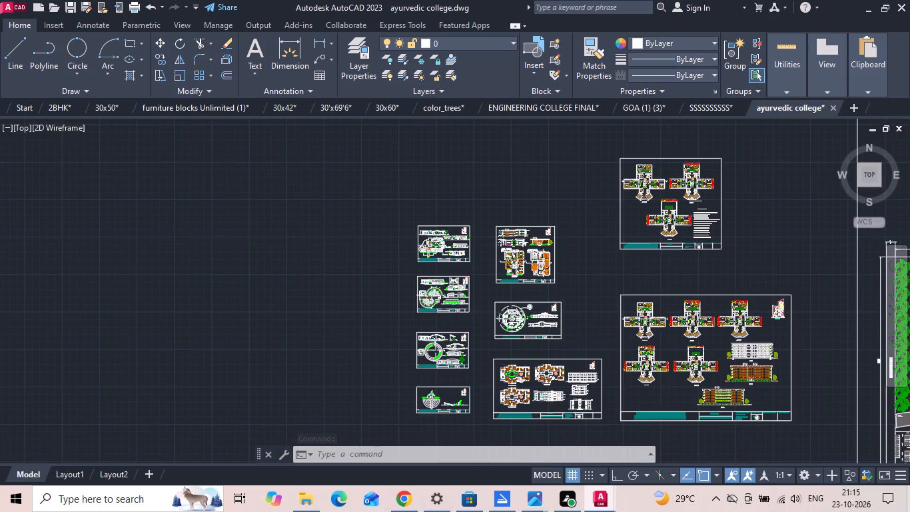
scroll(498, 388, "up", 2)
middle_click_drag(524, 356, 99, 242)
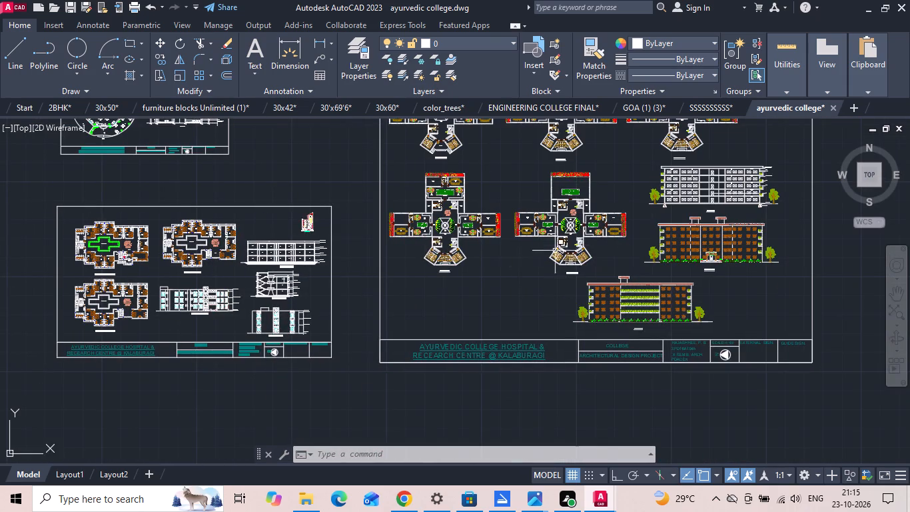
scroll(436, 303, "down", 3)
scroll(739, 240, "up", 3)
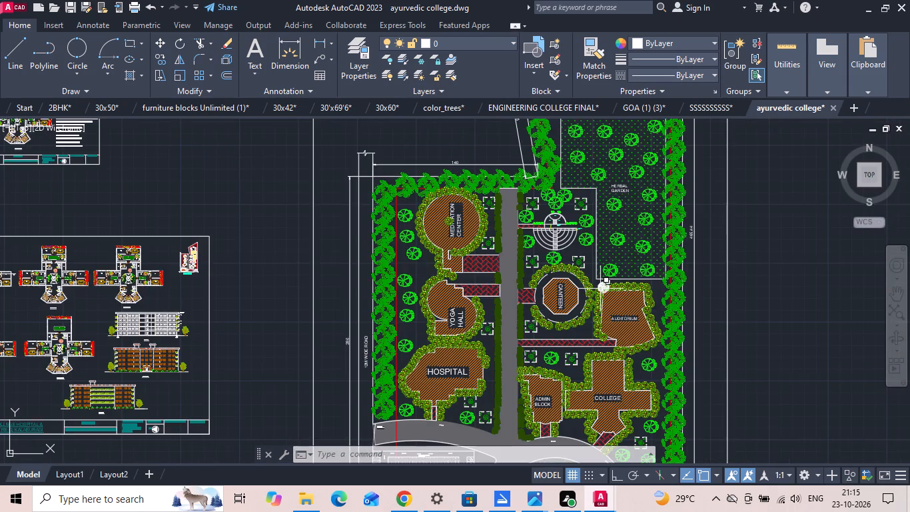
scroll(560, 306, "up", 3)
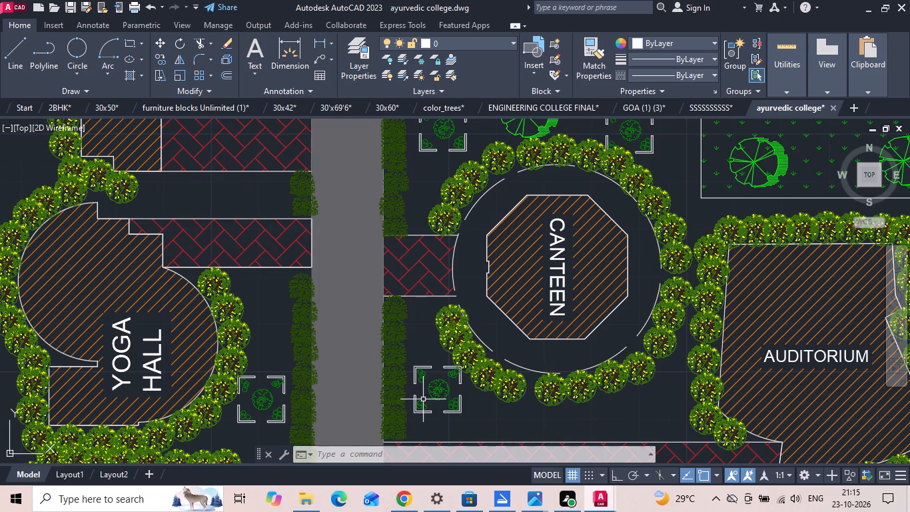
Copy one roadside tree and one round tree beside the Yoga Hall, and paste them beside the reference plan in the 2BHK drawing.
left_click(306, 357)
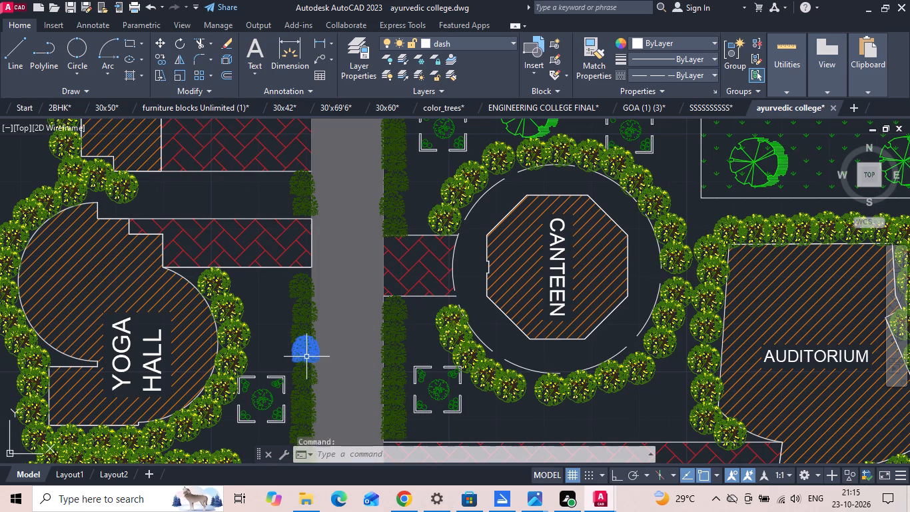
left_click(219, 359)
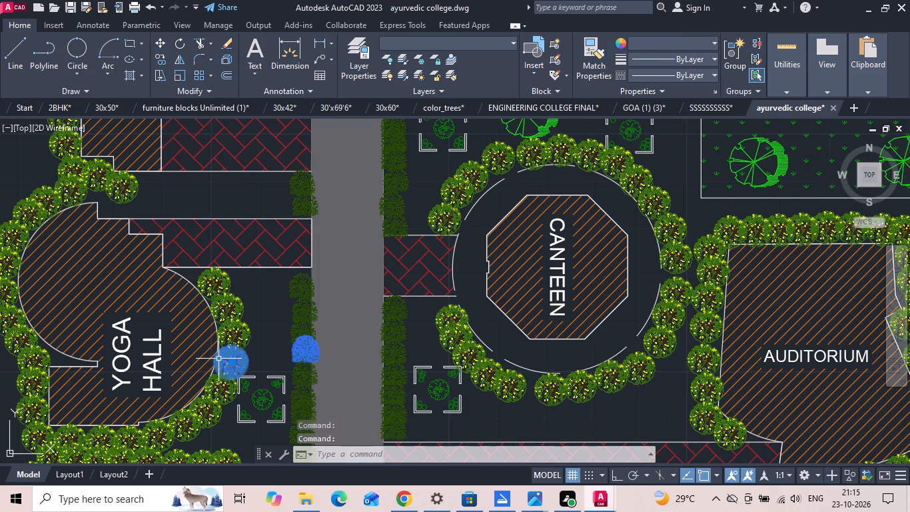
key("ctrl+c")
left_click(62, 102)
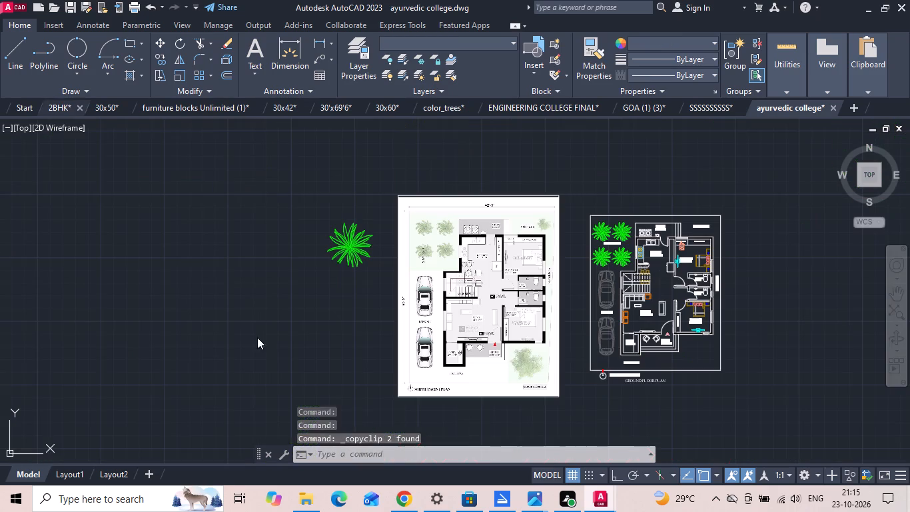
key("ctrl+v")
left_click(327, 289)
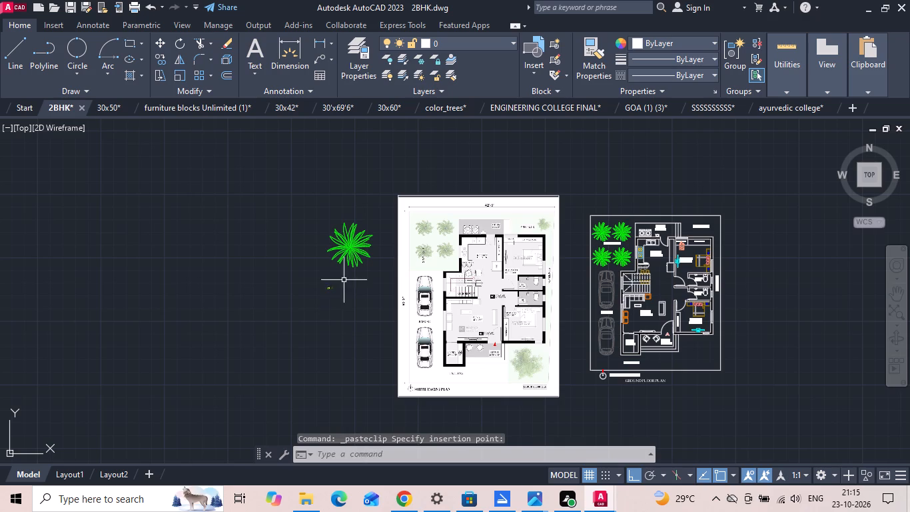
Scale the two newly pasted trees by a factor of 39.3701.
left_click_drag(344, 279, 326, 308)
left_click(306, 323)
right_click(320, 299)
left_click(330, 289)
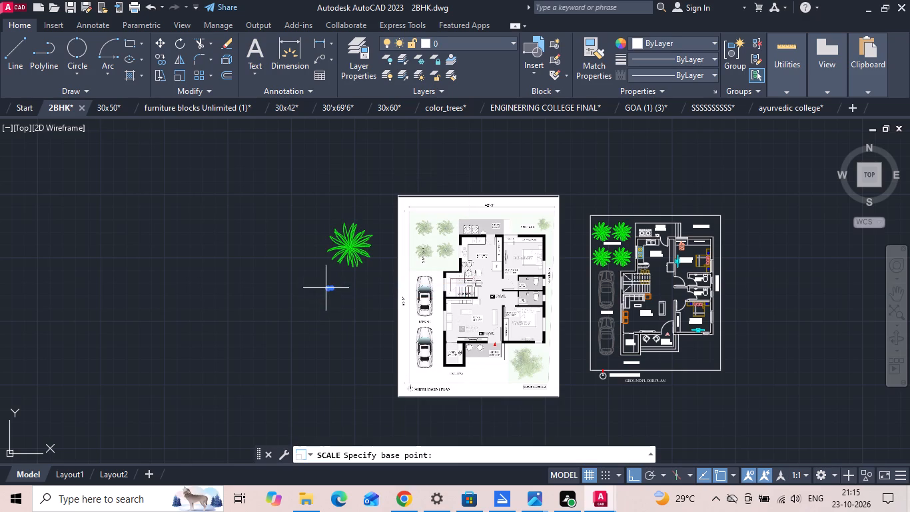
left_click_drag(327, 285, 328, 301)
type("39.3701")
key("Return")
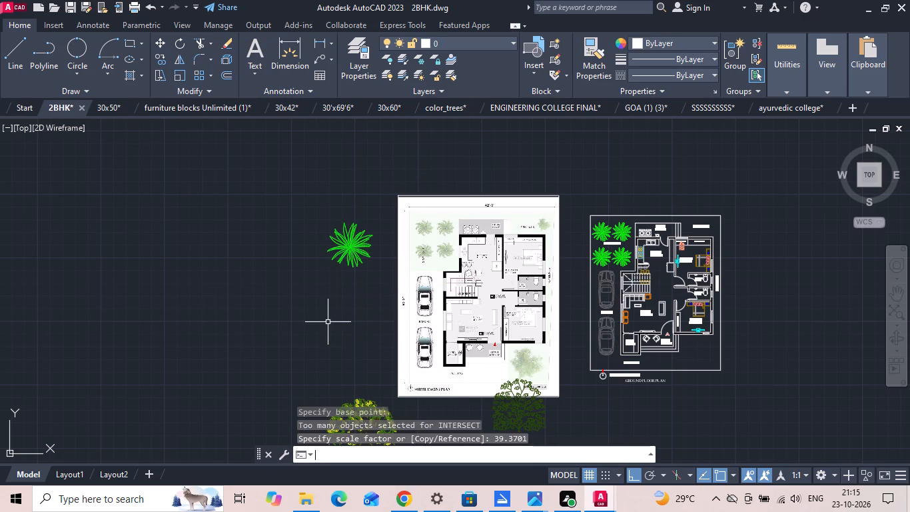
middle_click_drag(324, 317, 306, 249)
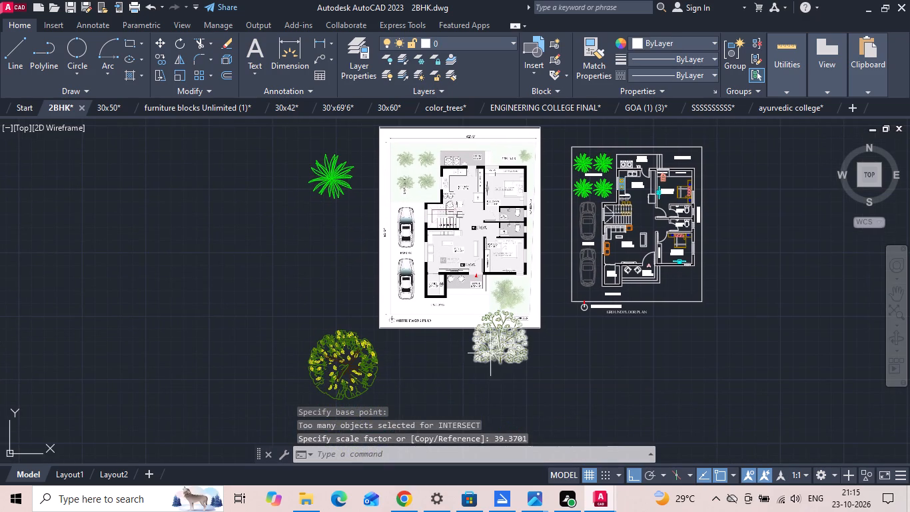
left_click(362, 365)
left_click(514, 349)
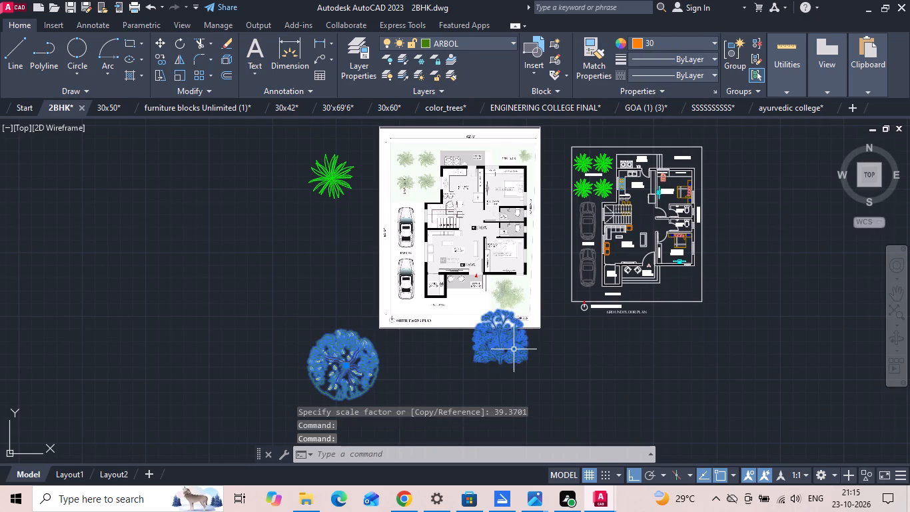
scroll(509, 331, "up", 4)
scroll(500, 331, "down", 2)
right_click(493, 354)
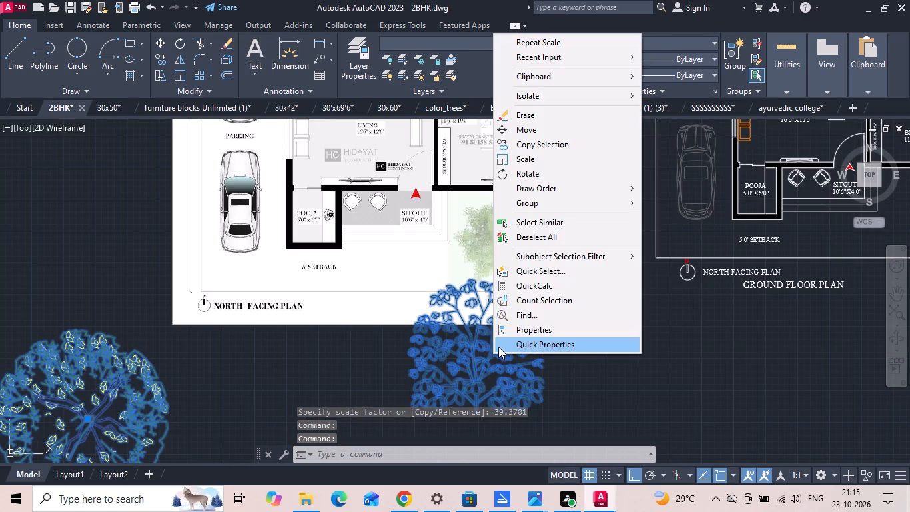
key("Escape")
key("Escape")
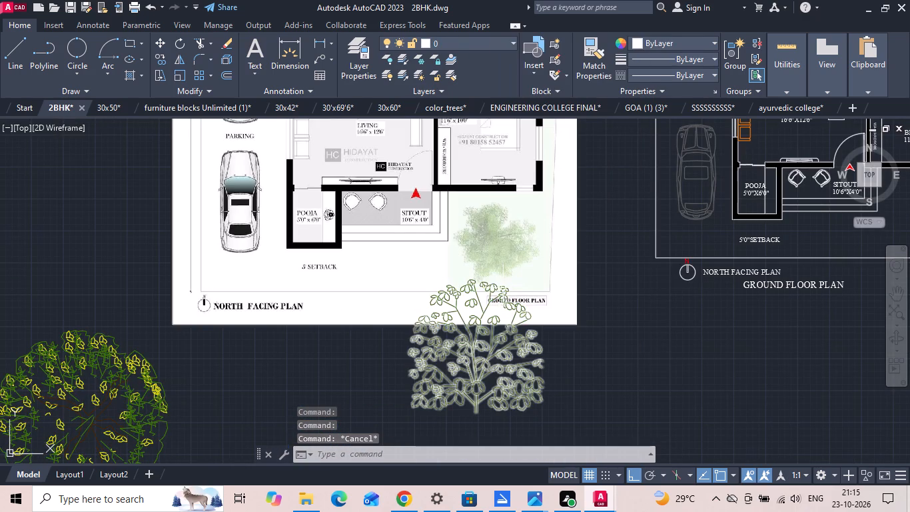
Delete the upright bushy tree overlapping the lower edge of the reference plan.
left_click(487, 348)
key("Delete")
Move the round tree, with Ortho off, into the garden corner beside the sitout, below Bedroom 2, in the ground floor plan.
scroll(498, 292, "down", 1)
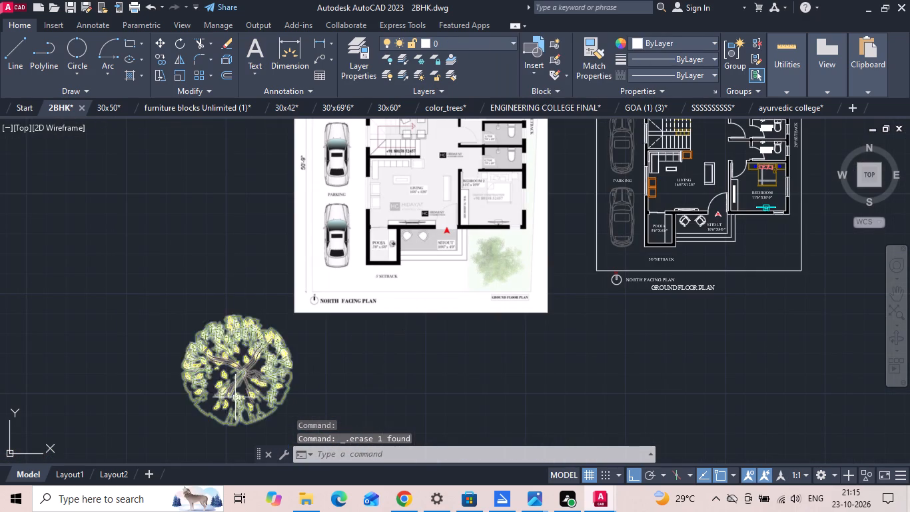
left_click(234, 395)
right_click(232, 387)
left_click(282, 246)
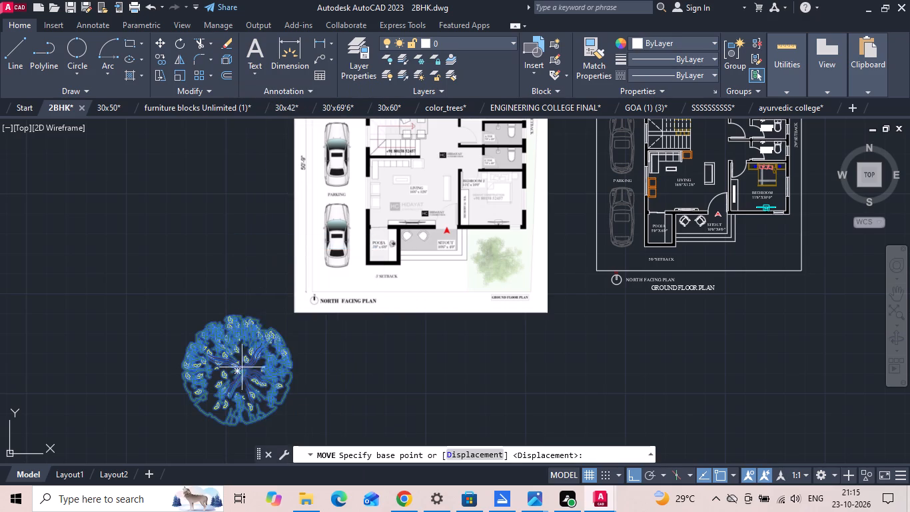
left_click_drag(234, 379, 260, 373)
key("F8")
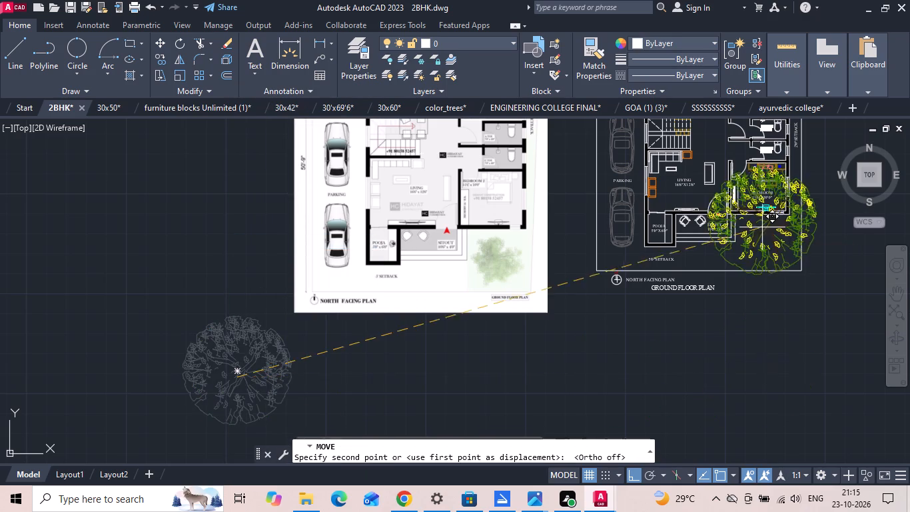
scroll(771, 246, "up", 2)
left_click(767, 263)
Scale down the round tree about its centre to fit between the sitout steps and the plot boundary.
left_click(771, 245)
right_click(771, 245)
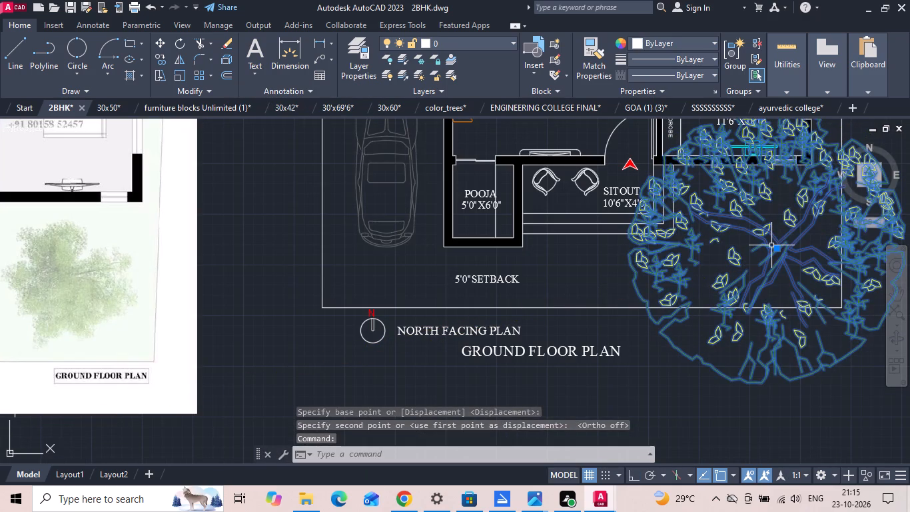
left_click(801, 270)
left_click(771, 243)
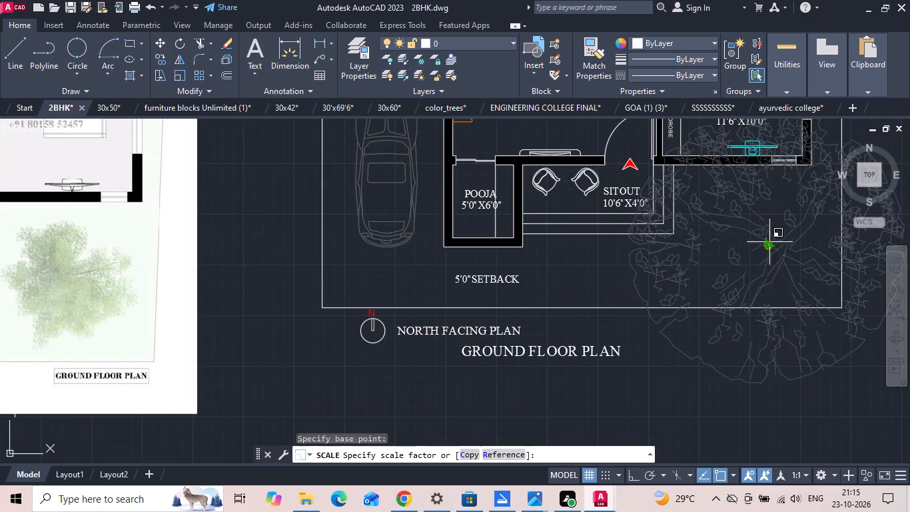
left_click(771, 301)
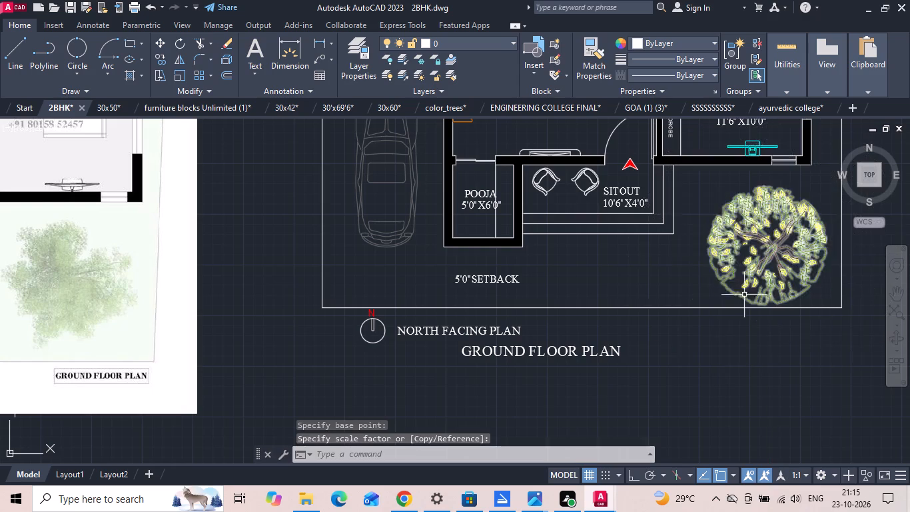
Copy the round tree into the rear corner of the plot, beside the 7'0" setback label.
scroll(654, 299, "down", 1)
left_click(723, 267)
right_click(723, 266)
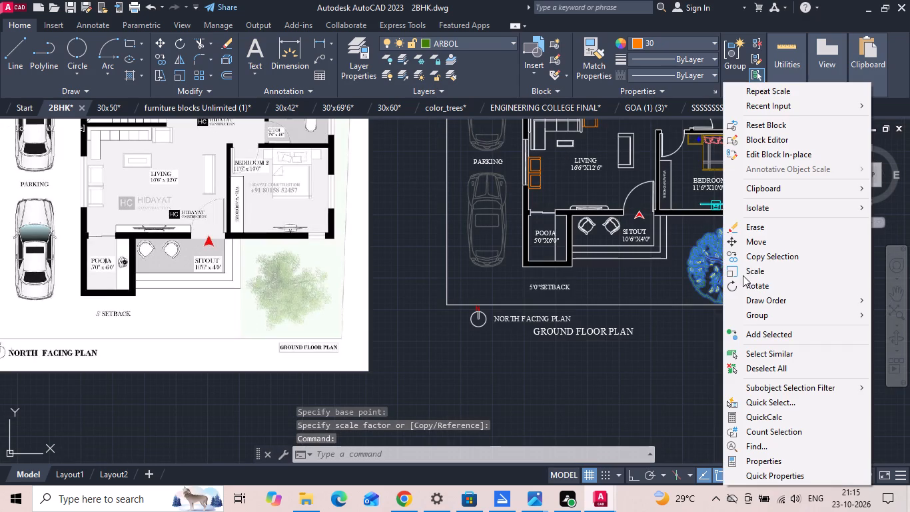
left_click(755, 257)
left_click_drag(733, 275, 709, 296)
scroll(517, 433, "down", 3)
scroll(584, 349, "up", 2)
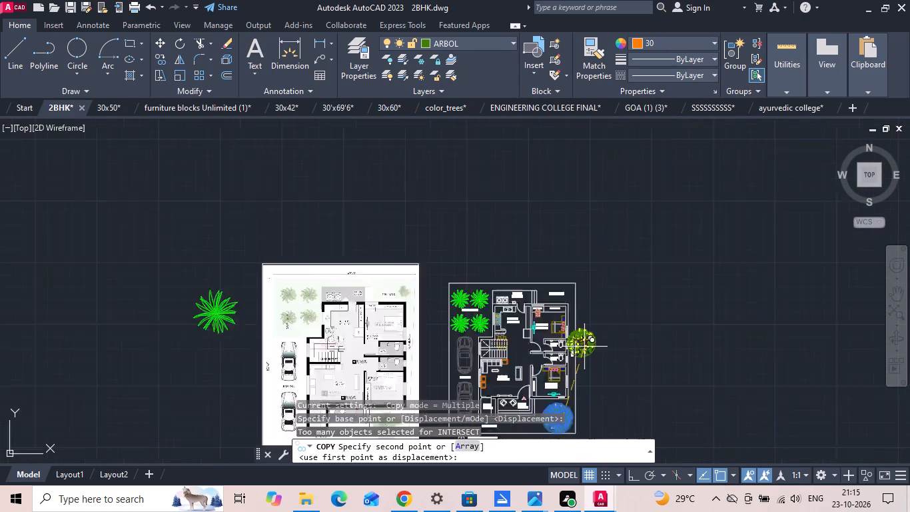
scroll(554, 272, "up", 3)
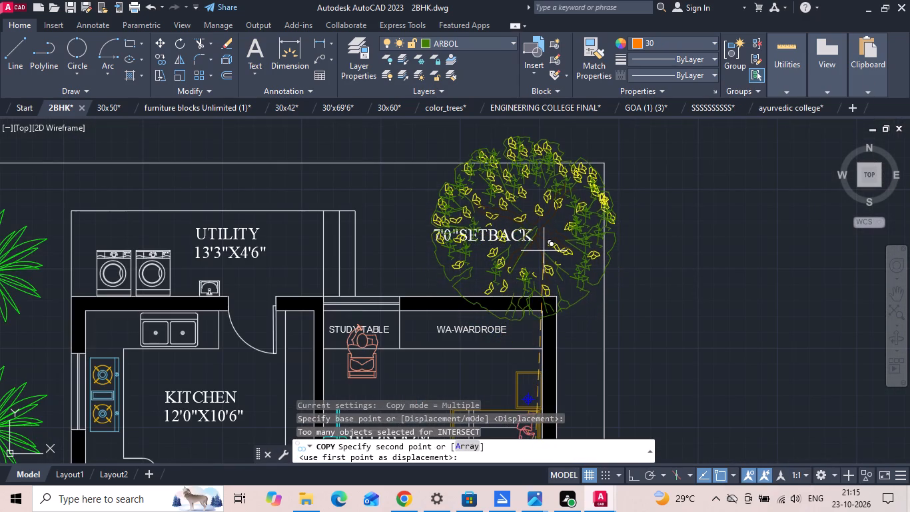
left_click(542, 248)
key("Escape")
Scale down the copied tree to fit between the plot boundary and the bedroom's wardrobe wall.
left_click(544, 219)
right_click(542, 214)
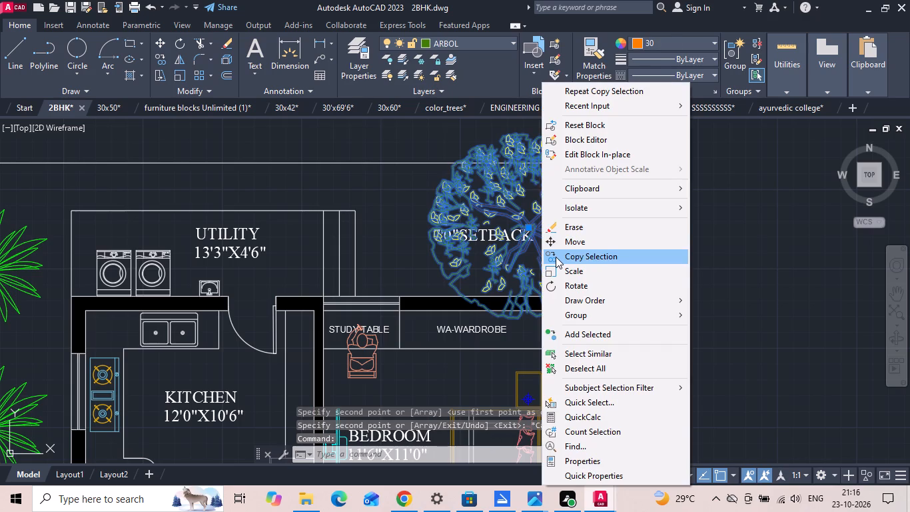
left_click(560, 268)
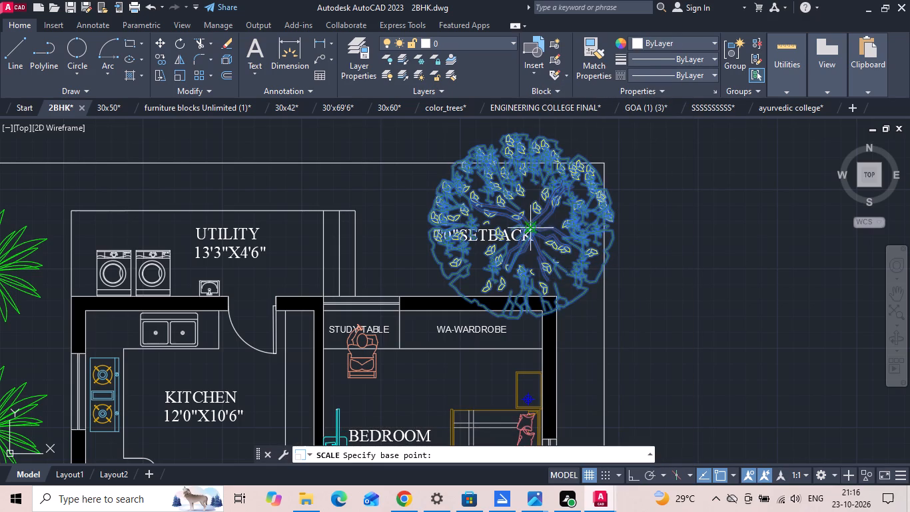
left_click(528, 222)
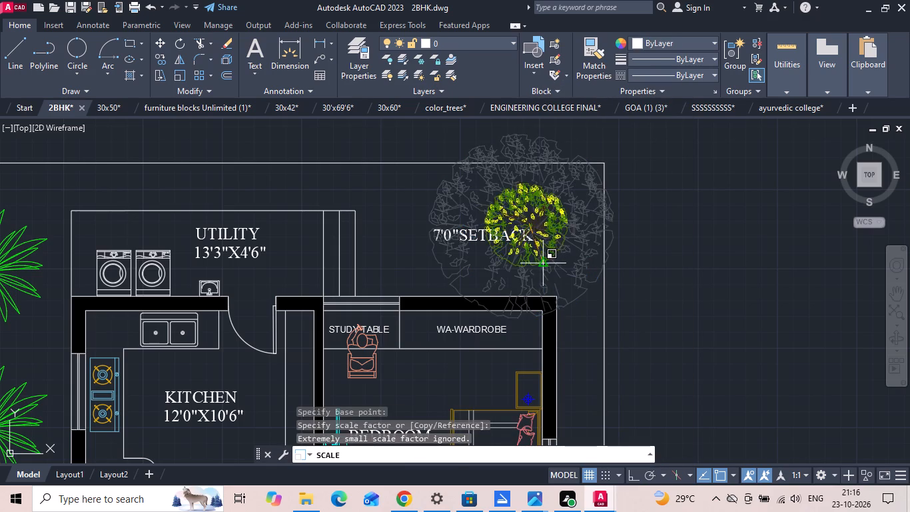
left_click(569, 274)
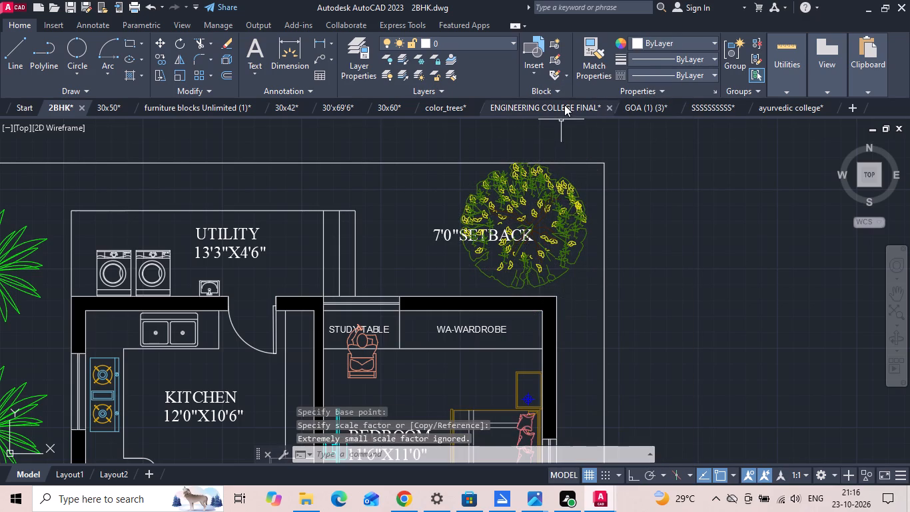
Look through the ENGINEERING COLLEGE FINAL drawing and its courtyard planting for other tree blocks to reuse.
left_click(564, 105)
scroll(548, 285, "down", 1)
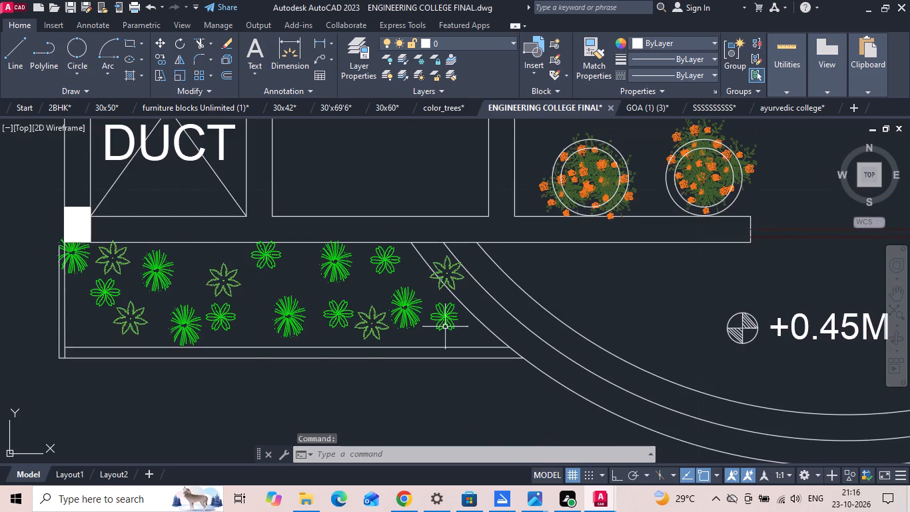
scroll(358, 353, "down", 2)
middle_click_drag(672, 274, 488, 459)
scroll(488, 459, "down", 1)
scroll(381, 324, "down", 2)
scroll(394, 193, "up", 4)
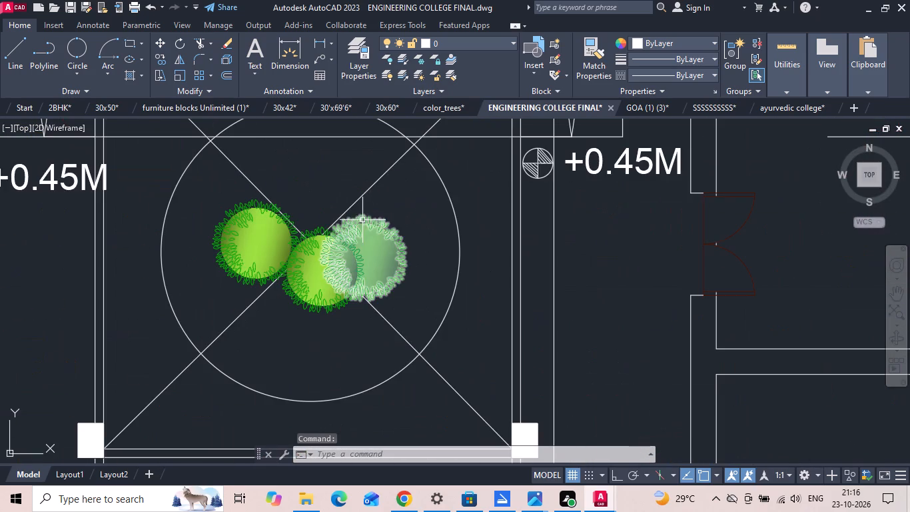
scroll(342, 244, "down", 4)
scroll(340, 255, "up", 6)
scroll(326, 256, "down", 7)
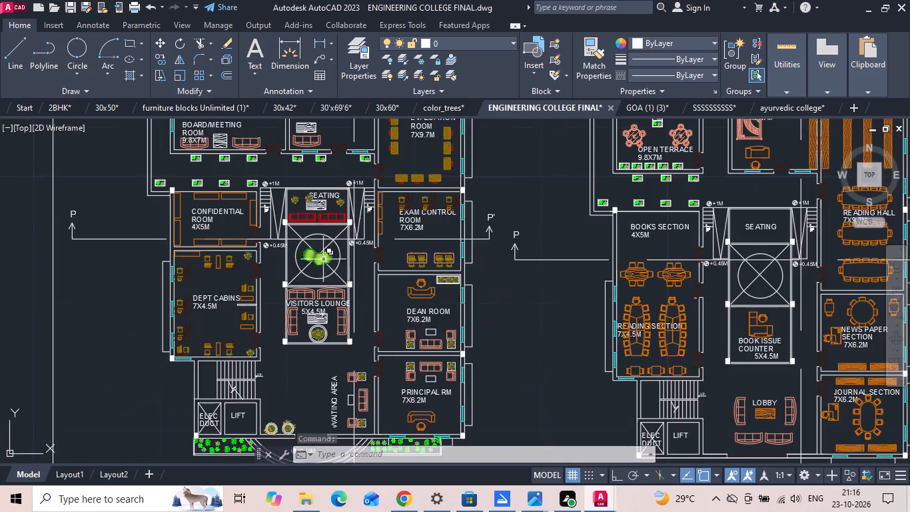
scroll(360, 258, "down", 3)
scroll(446, 254, "down", 2)
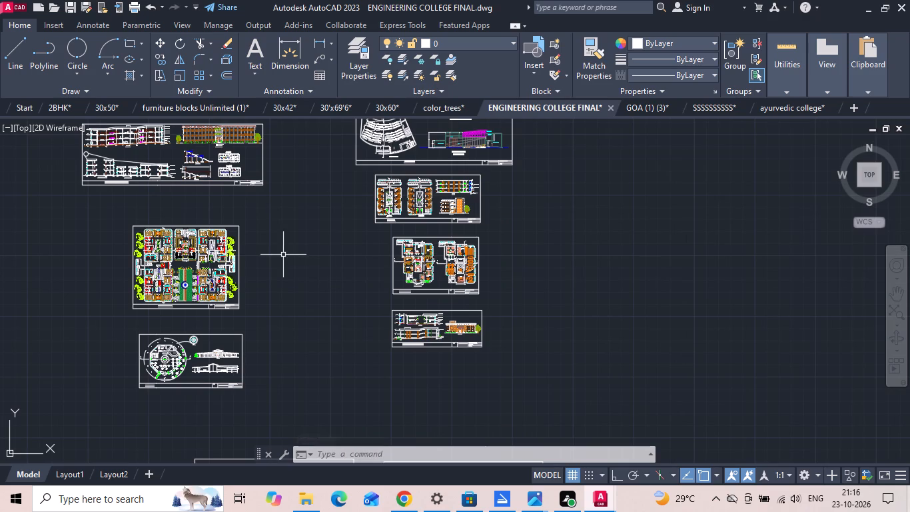
middle_click_drag(282, 254, 318, 284)
scroll(328, 288, "down", 1)
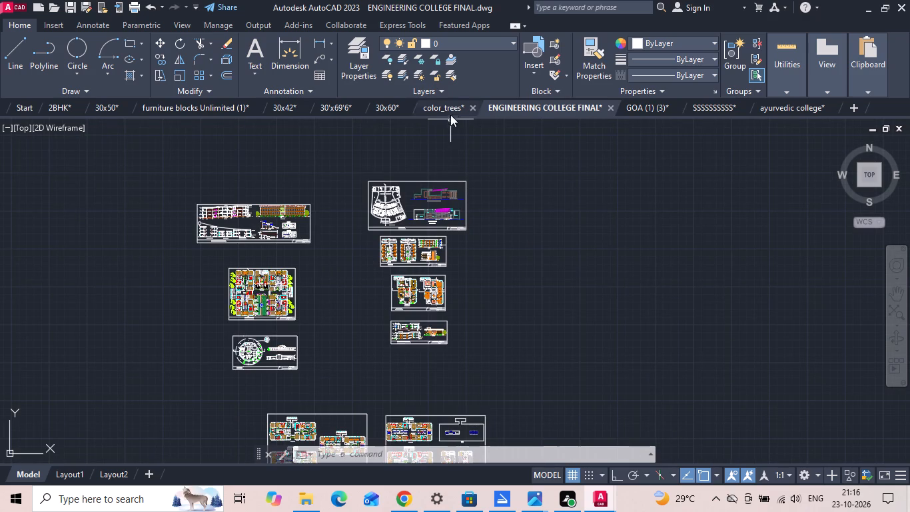
Check the GOA and SSSSSSSSSS drawings, including the admin ground floor's planting, for reusable tree blocks.
left_click(640, 102)
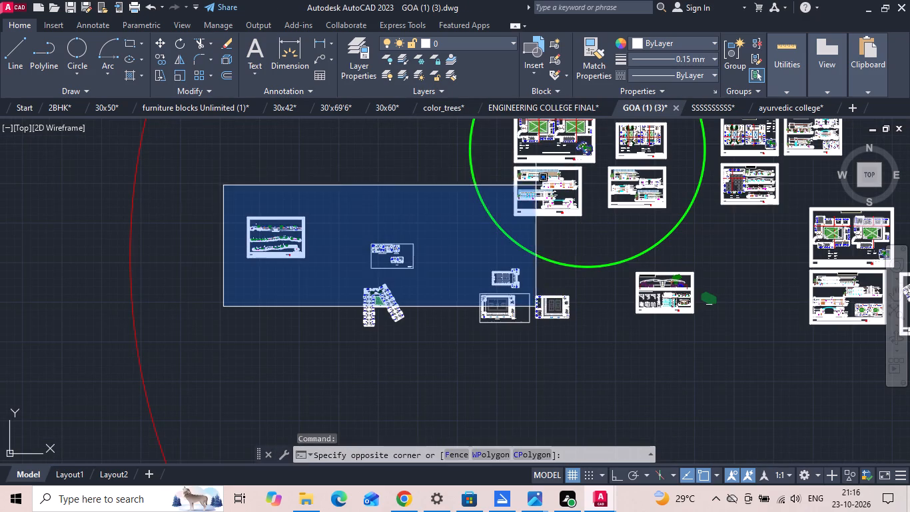
left_click(346, 193)
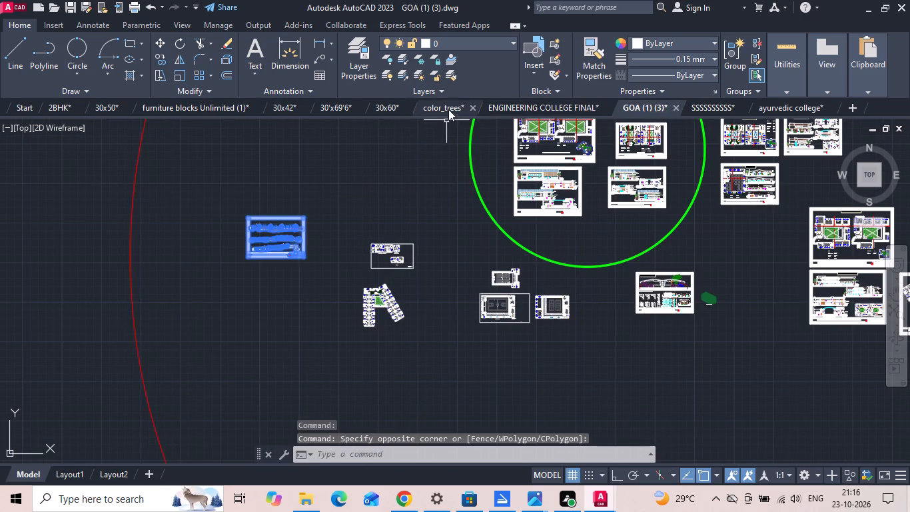
left_click(708, 106)
scroll(387, 249, "down", 4)
scroll(358, 337, "up", 3)
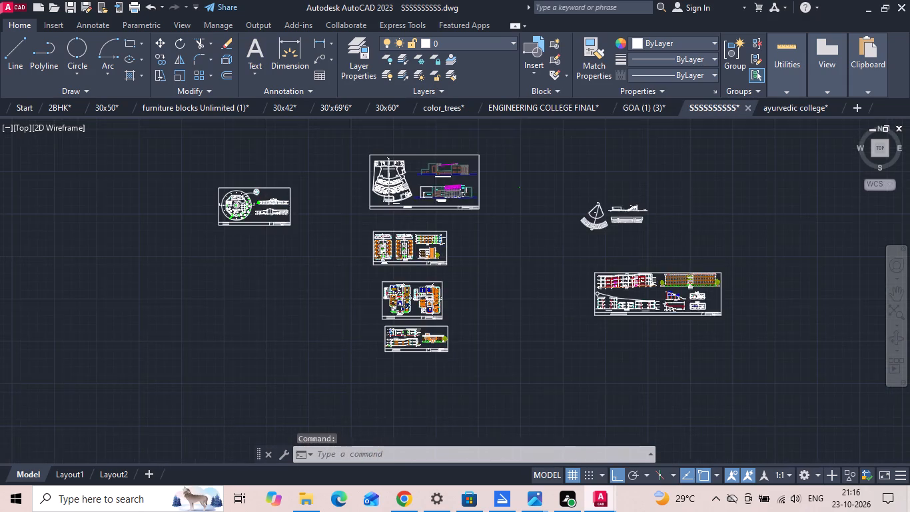
scroll(427, 327, "up", 5)
scroll(407, 218, "up", 2)
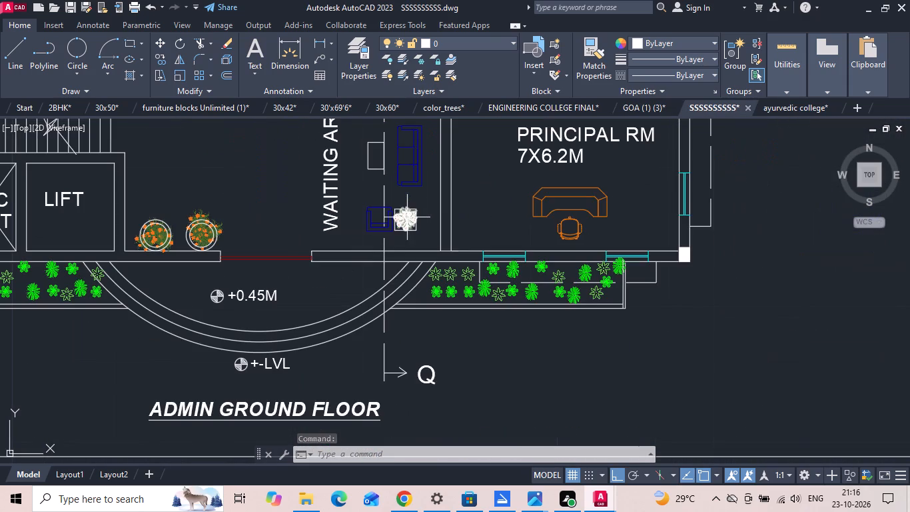
middle_click_drag(408, 219, 442, 473)
scroll(323, 287, "down", 3)
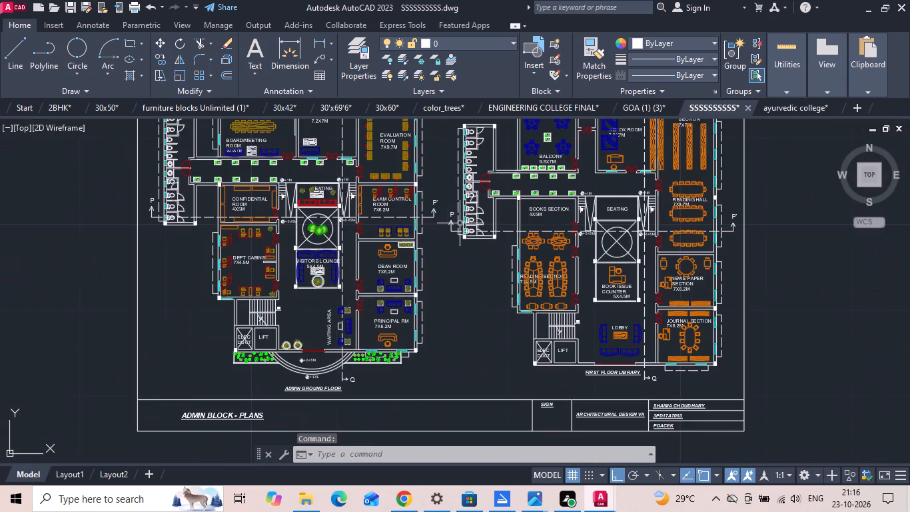
scroll(595, 257, "up", 3)
scroll(582, 293, "down", 3)
scroll(288, 241, "up", 3)
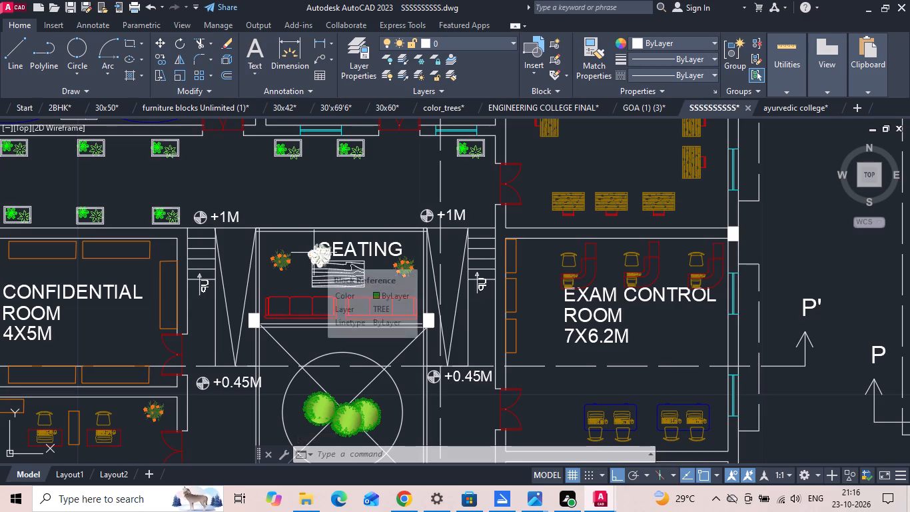
Return to the 2BHK drawing and save it.
left_click(66, 105)
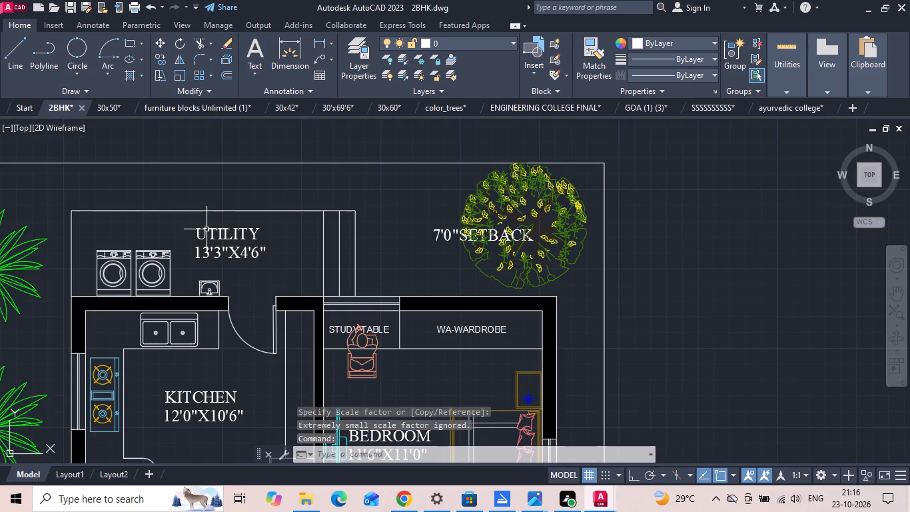
key("ctrl+c")
key("Escape")
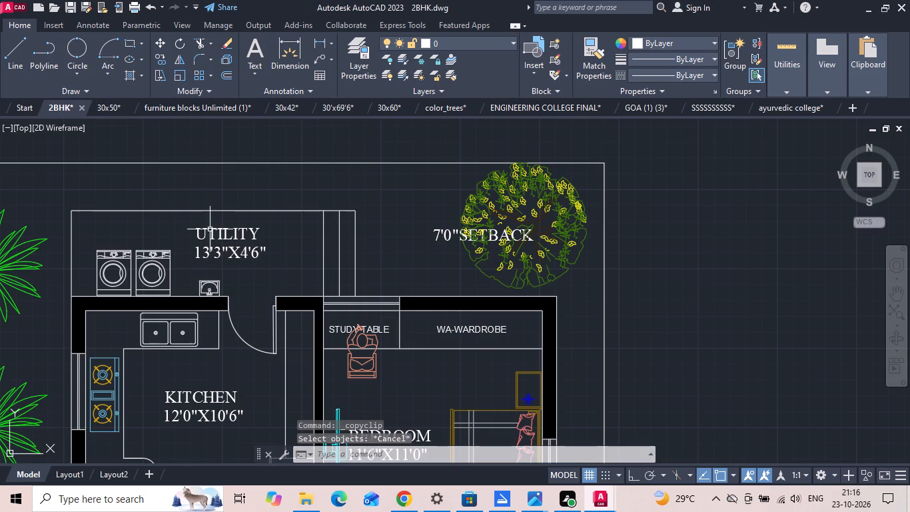
key("ctrl+s")
key("ctrl+s")
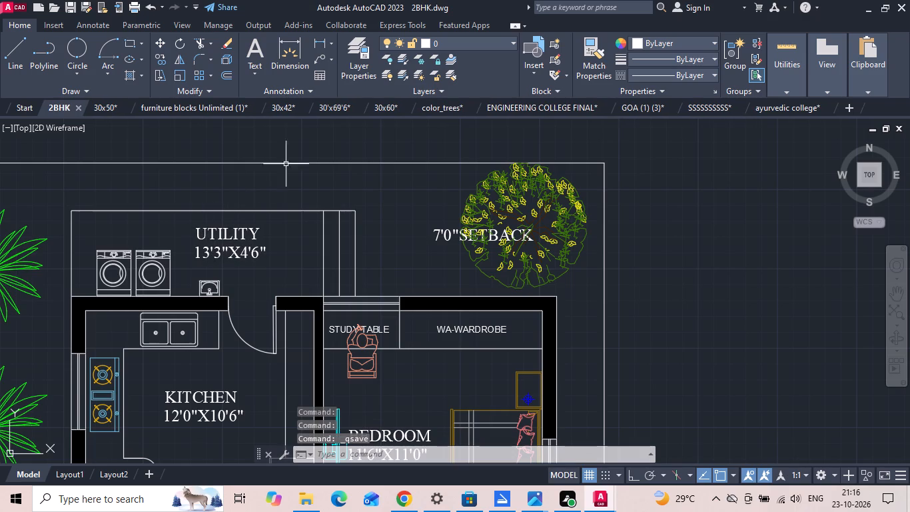
Look through the ENGINEERING COLLEGE FINAL drawing's academic block plans and courtyard planting for another reusable tree block.
left_click(544, 107)
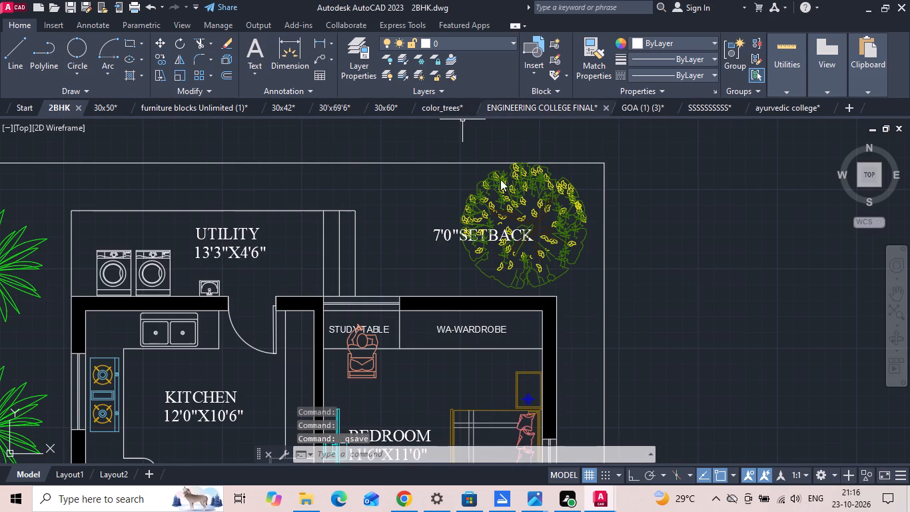
scroll(219, 223, "up", 3)
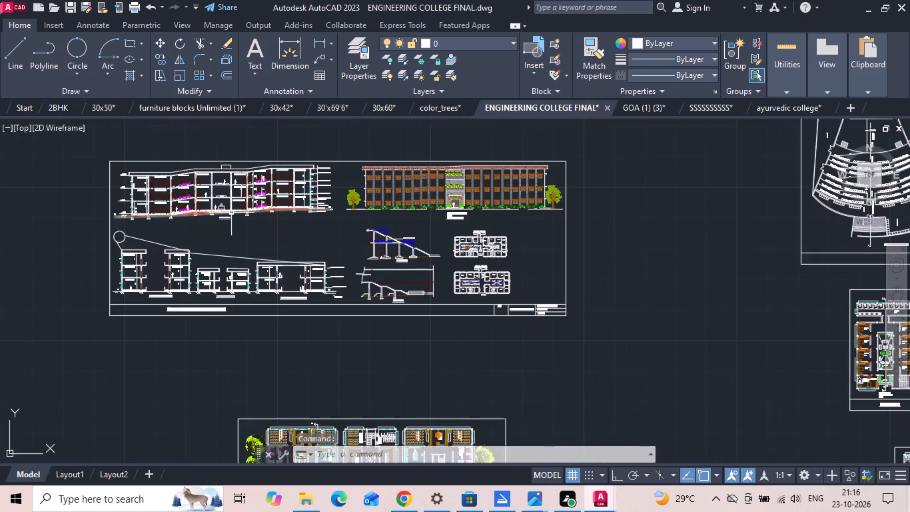
scroll(232, 213, "down", 2)
scroll(218, 312, "up", 3)
scroll(284, 328, "up", 2)
scroll(248, 211, "down", 1)
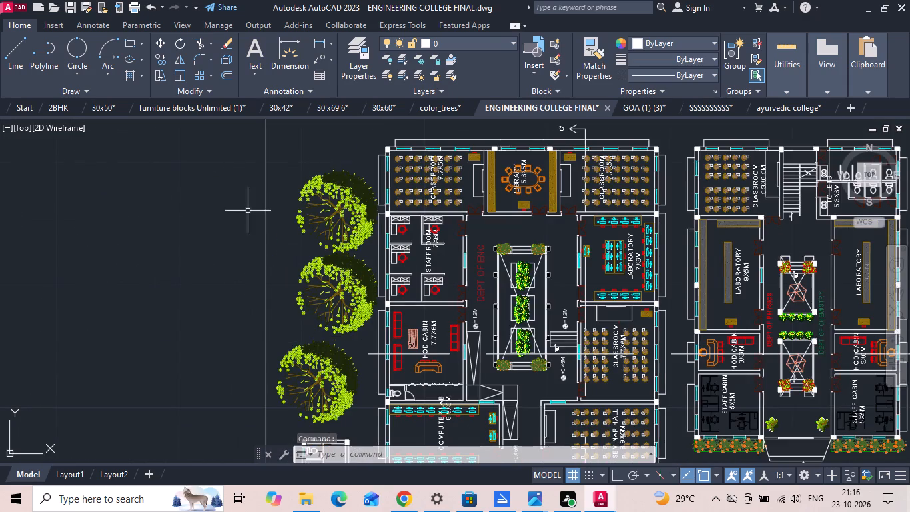
middle_click_drag(504, 357, 415, 207)
scroll(483, 260, "up", 2)
scroll(566, 305, "up", 2)
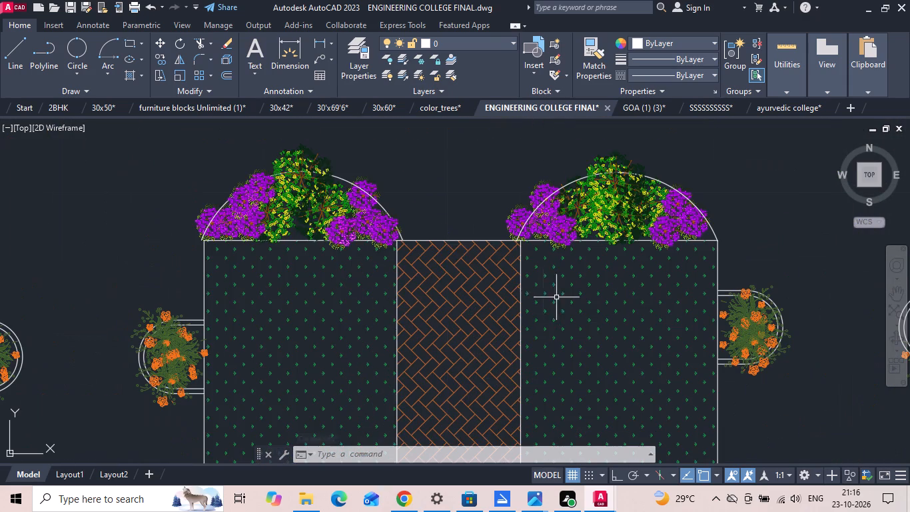
scroll(341, 236, "down", 7)
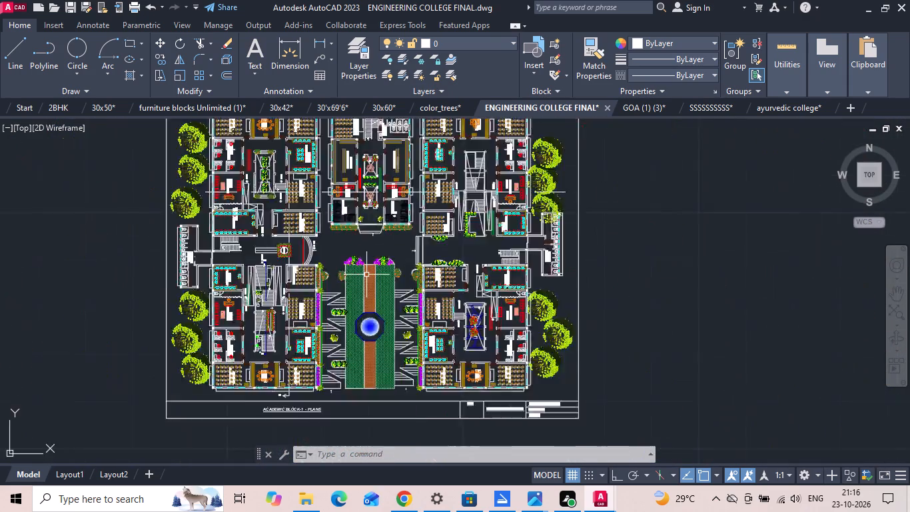
scroll(367, 276, "down", 9)
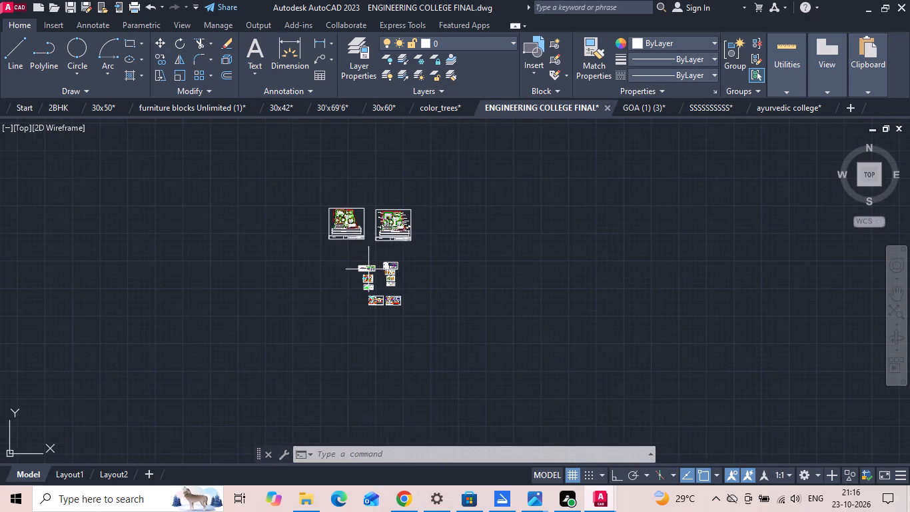
Copy a green tree from beside the car parking on the college site plan and paste it into 2BHK near the 7'0" setback.
scroll(344, 195, "up", 7)
scroll(295, 339, "up", 3)
middle_click_drag(292, 330, 285, 151)
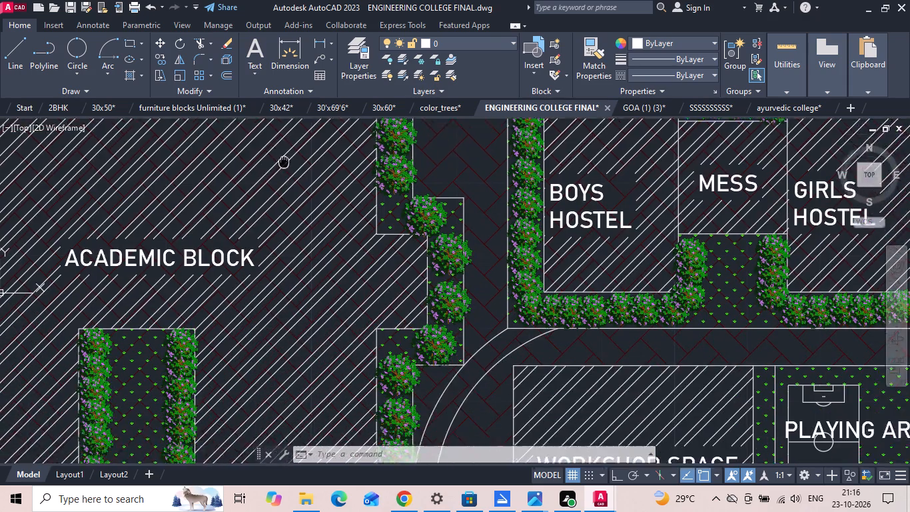
middle_click_drag(285, 151, 295, 103)
scroll(300, 123, "down", 3)
scroll(298, 327, "up", 3)
scroll(456, 369, "up", 3)
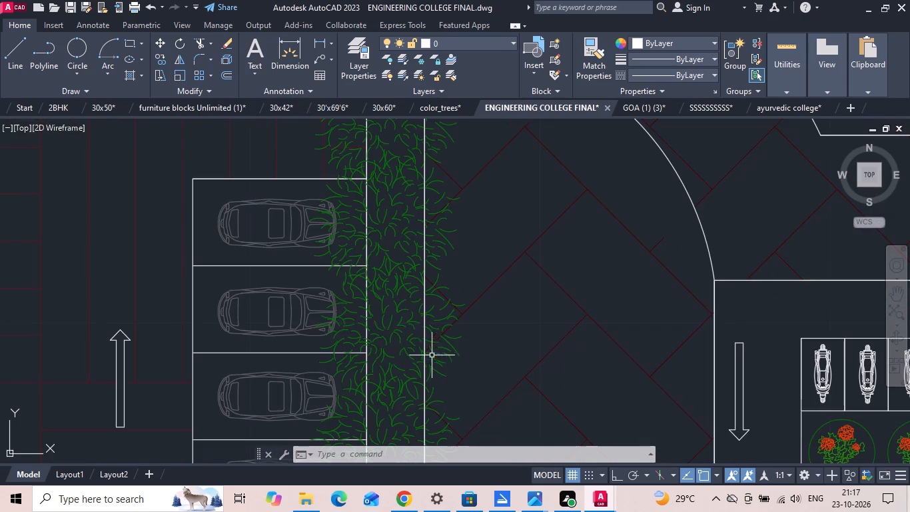
left_click(391, 327)
key("ctrl+c")
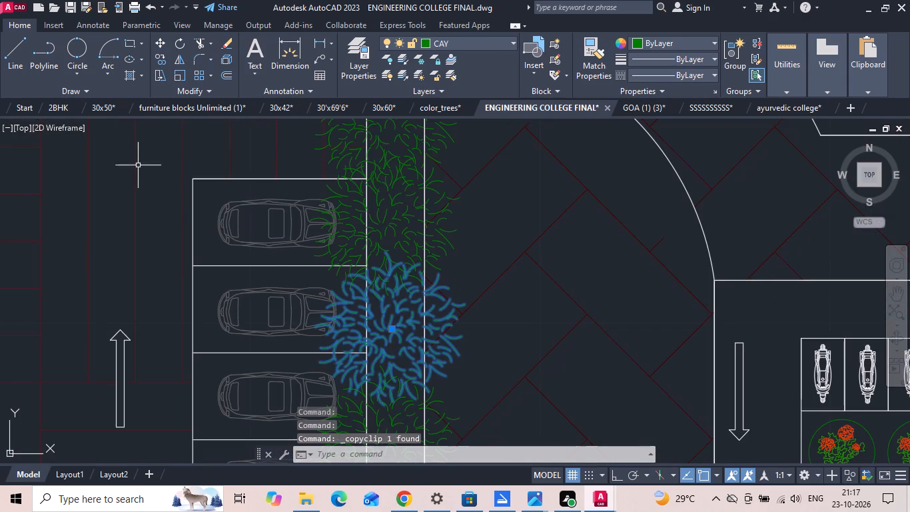
left_click(67, 113)
key("ctrl+v")
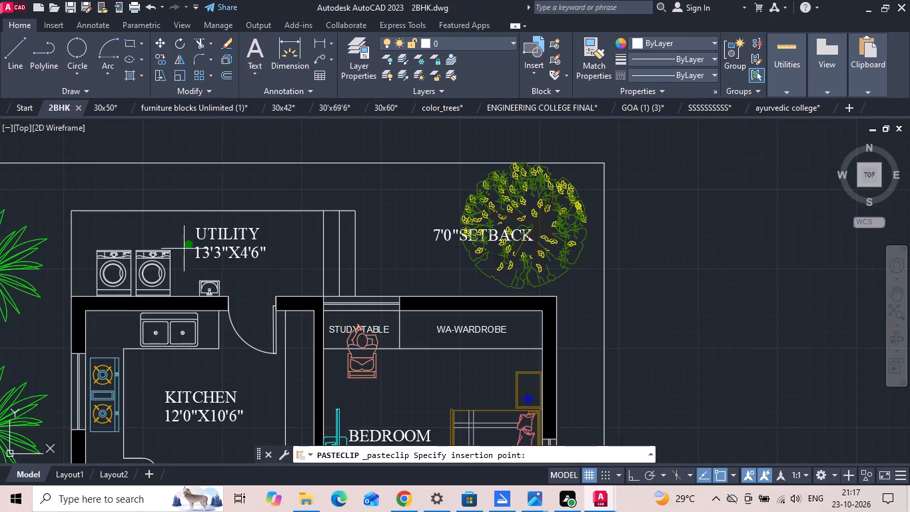
left_click(422, 222)
Scale down the pasted green tree to roughly fit the setback between the plot boundary and the bedroom wall.
left_click(422, 217)
right_click(422, 217)
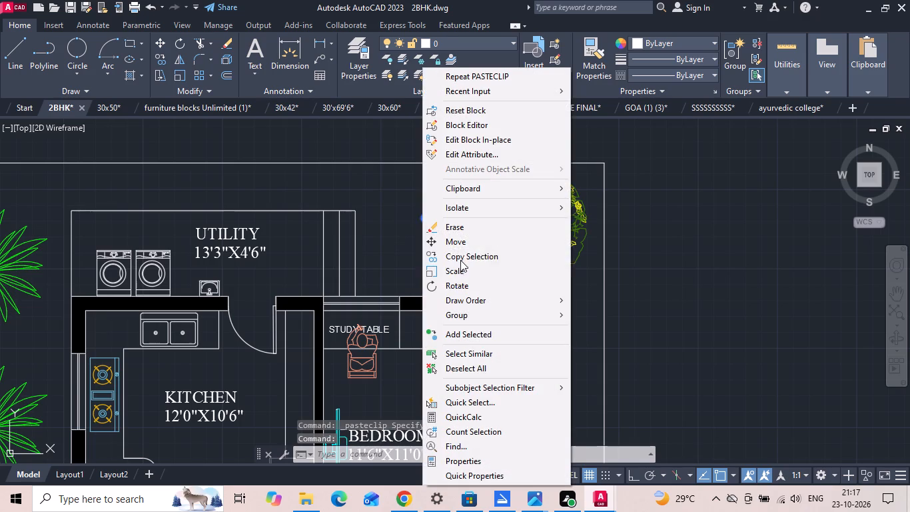
left_click(460, 266)
left_click(426, 216)
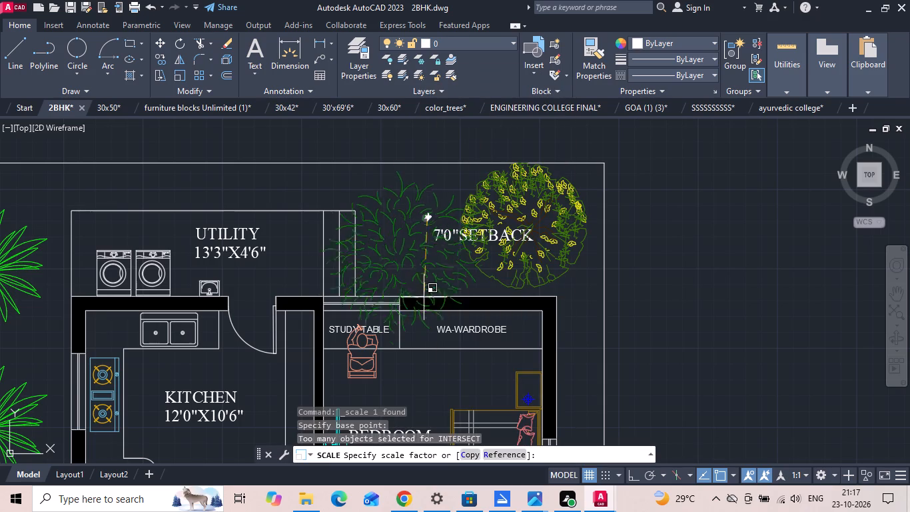
left_click(425, 276)
left_click(604, 204)
key("Escape")
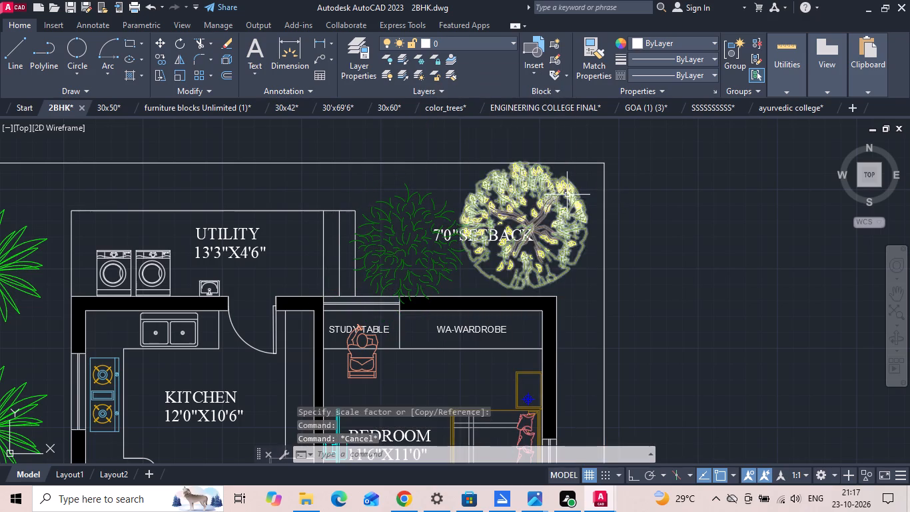
Erase the yellow-and-green tree at the plot corner above the bedroom wardrobe.
left_click(567, 195)
key("Delete")
Move the scaled green tree into the plot corner above the bedroom wardrobe.
left_click(400, 243)
right_click(398, 244)
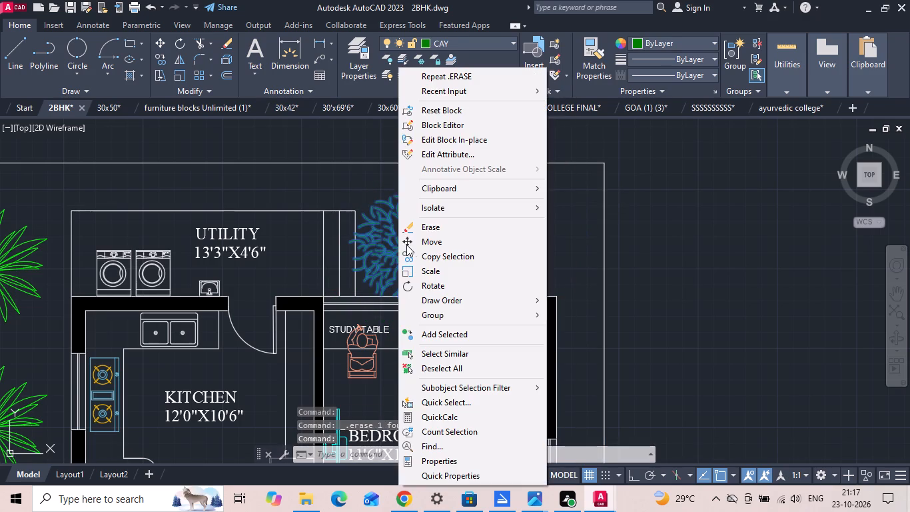
left_click(417, 239)
left_click_drag(409, 249, 451, 234)
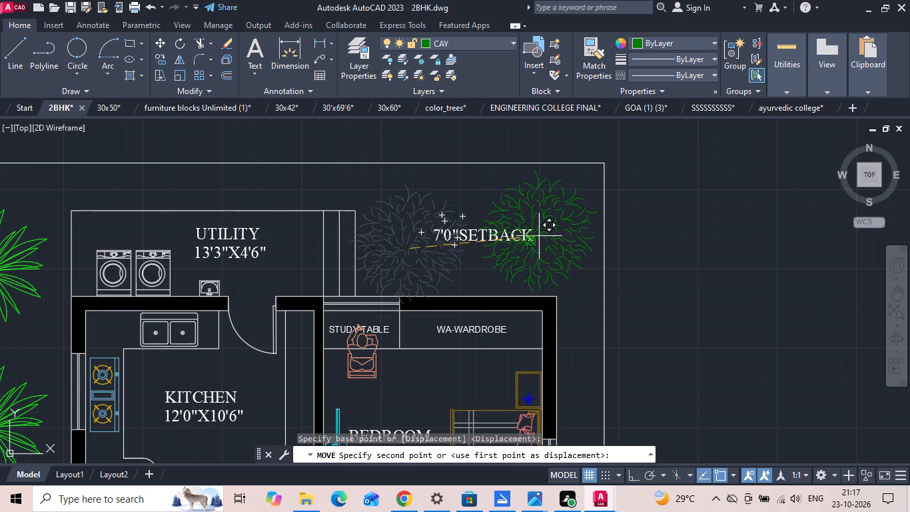
left_click(540, 235)
Move the 7'0"SETBACK label clear of the corner tree, between it and the utility, and save the drawing.
left_click(456, 241)
left_click(451, 234)
right_click(450, 232)
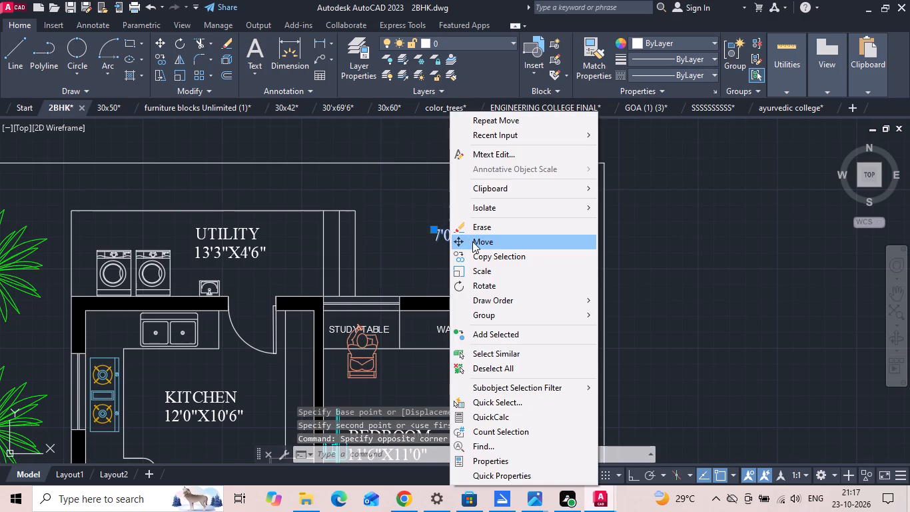
left_click(474, 241)
left_click(748, 235)
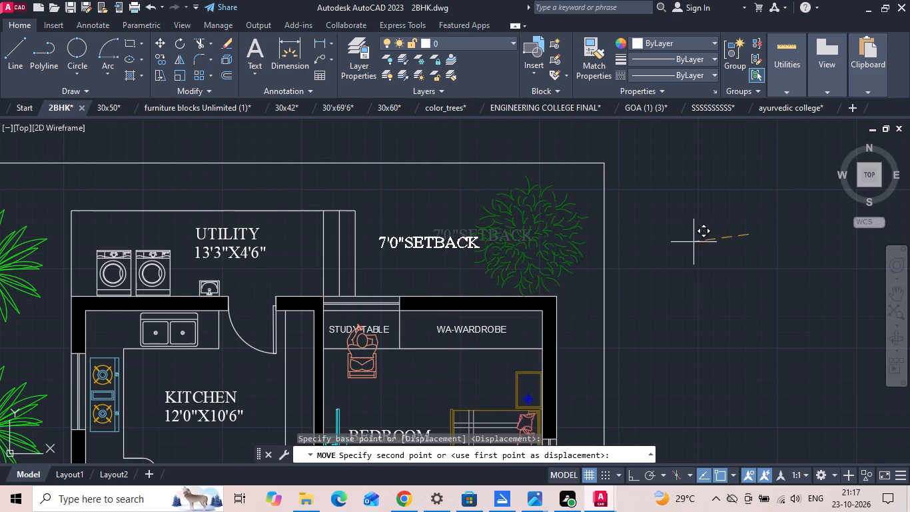
left_click(691, 242)
key("ctrl+s")
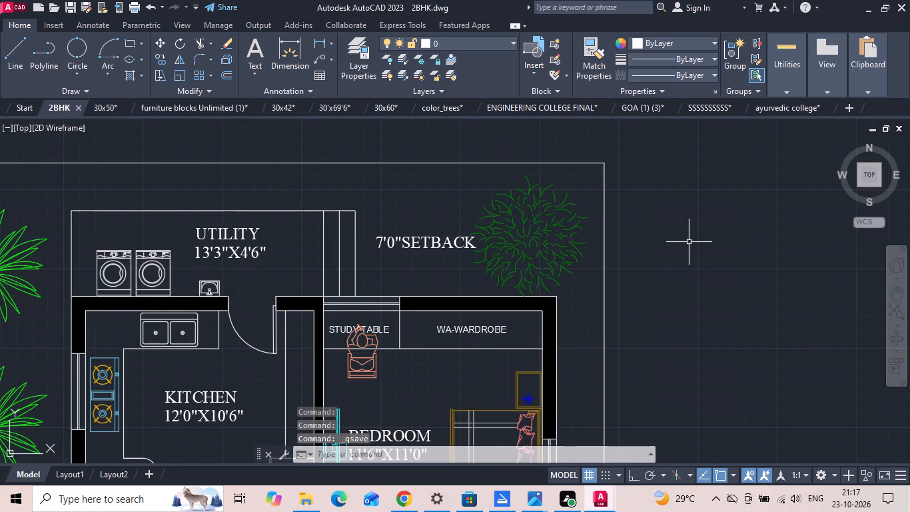
Erase the reference floor plan image and the spare palm beside it.
scroll(622, 167, "down", 2)
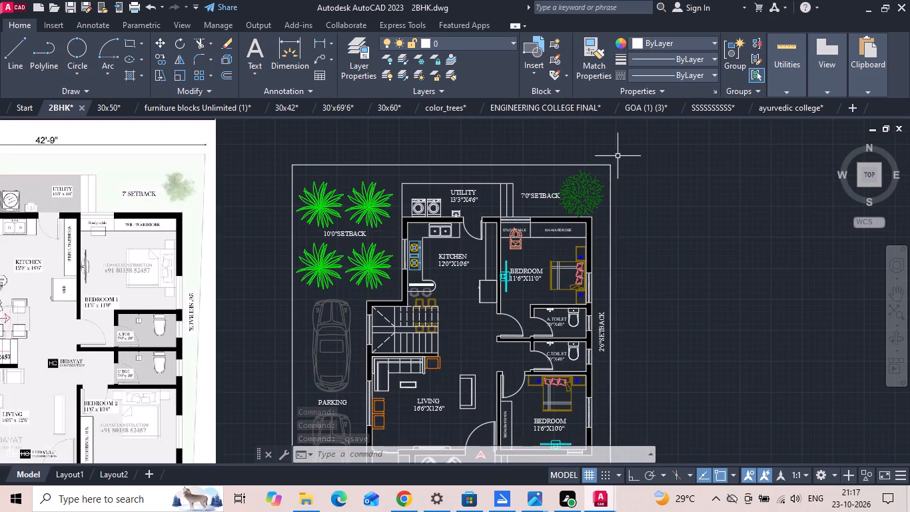
scroll(613, 157, "down", 2)
left_click(433, 222)
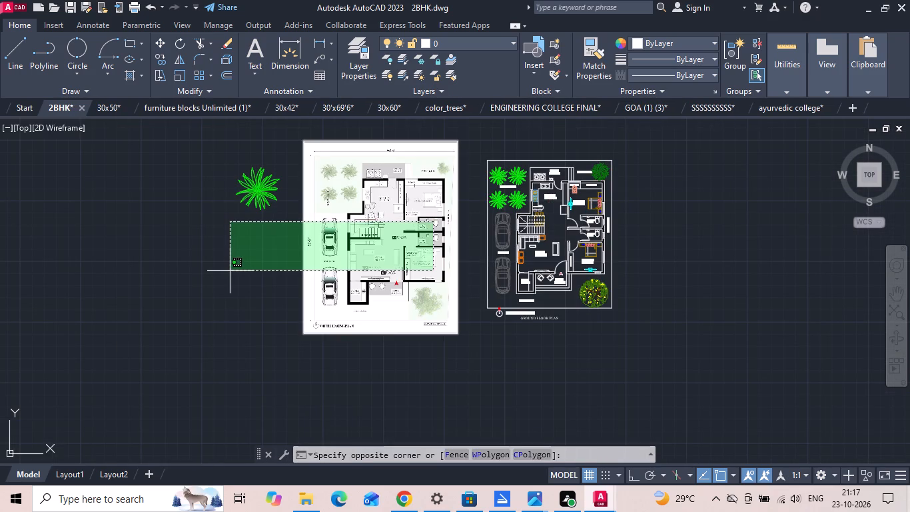
left_click(230, 269)
left_click_drag(285, 143, 278, 155)
left_click(236, 204)
key("Delete")
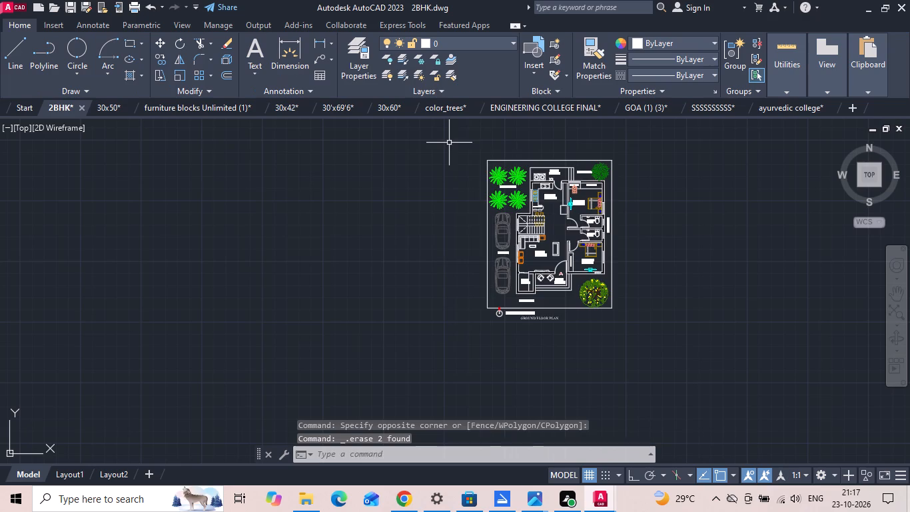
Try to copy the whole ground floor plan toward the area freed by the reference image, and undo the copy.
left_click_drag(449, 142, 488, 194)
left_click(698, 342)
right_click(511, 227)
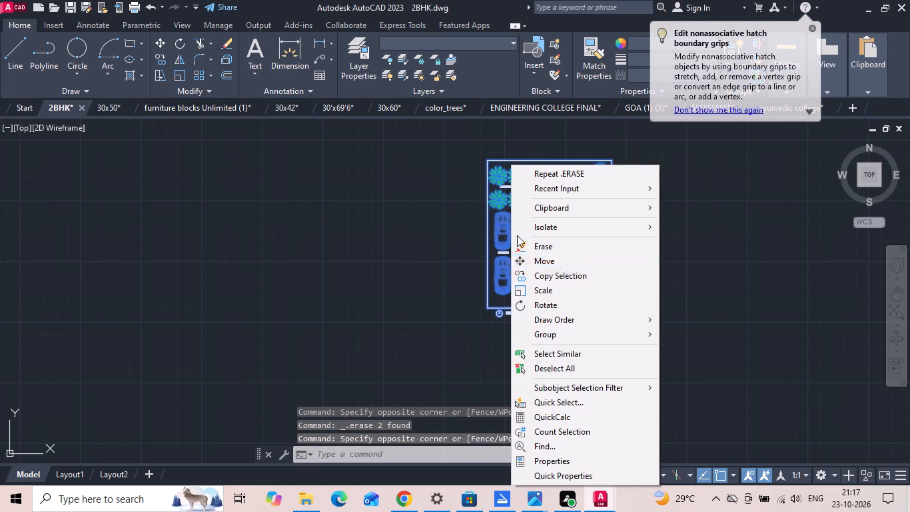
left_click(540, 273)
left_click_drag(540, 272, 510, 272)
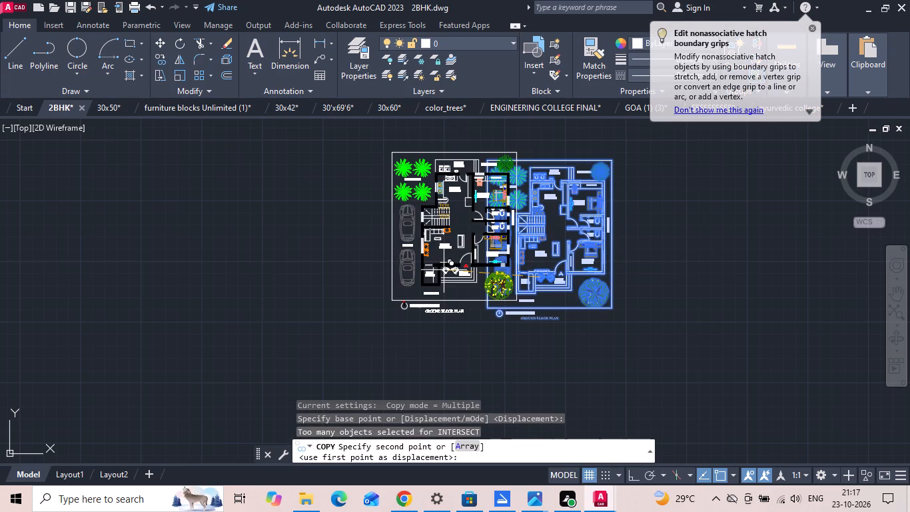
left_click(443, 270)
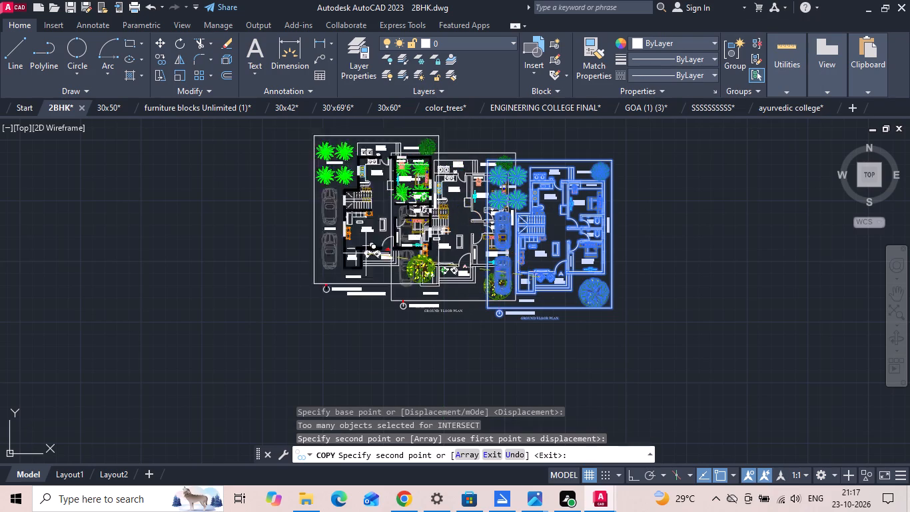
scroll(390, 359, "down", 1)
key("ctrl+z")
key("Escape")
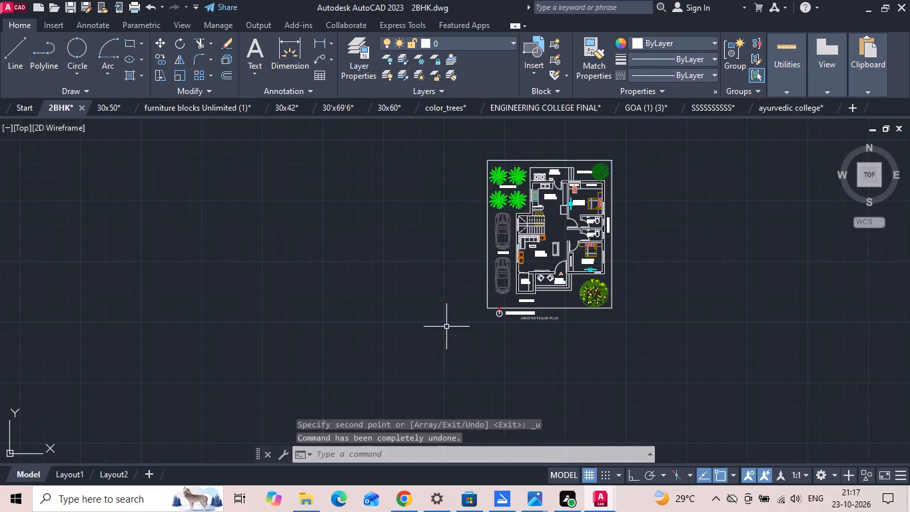
Copy the whole ground floor plan horizontally to the right of the original, with Ortho on and a clear gap between them.
left_click_drag(444, 134, 491, 184)
left_click(695, 329)
right_click(678, 292)
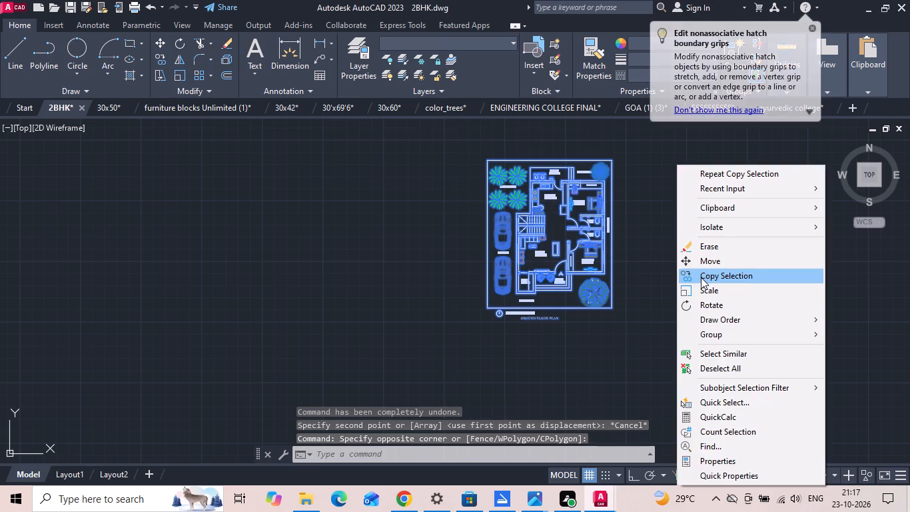
left_click(701, 277)
left_click_drag(632, 262, 671, 259)
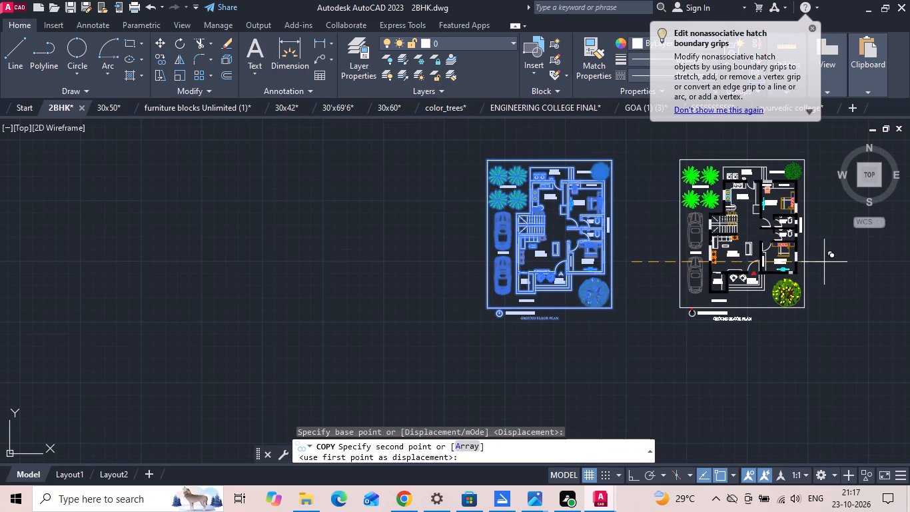
key("F8")
left_click(824, 262)
key("Escape")
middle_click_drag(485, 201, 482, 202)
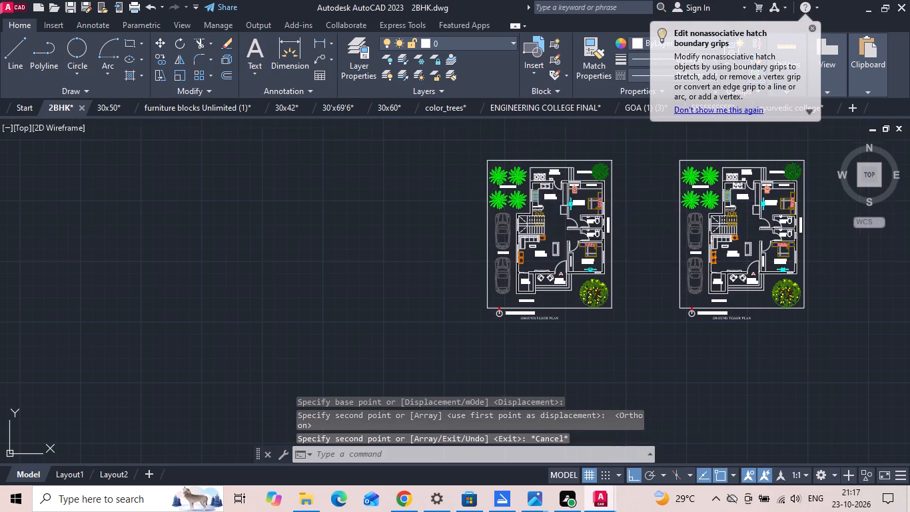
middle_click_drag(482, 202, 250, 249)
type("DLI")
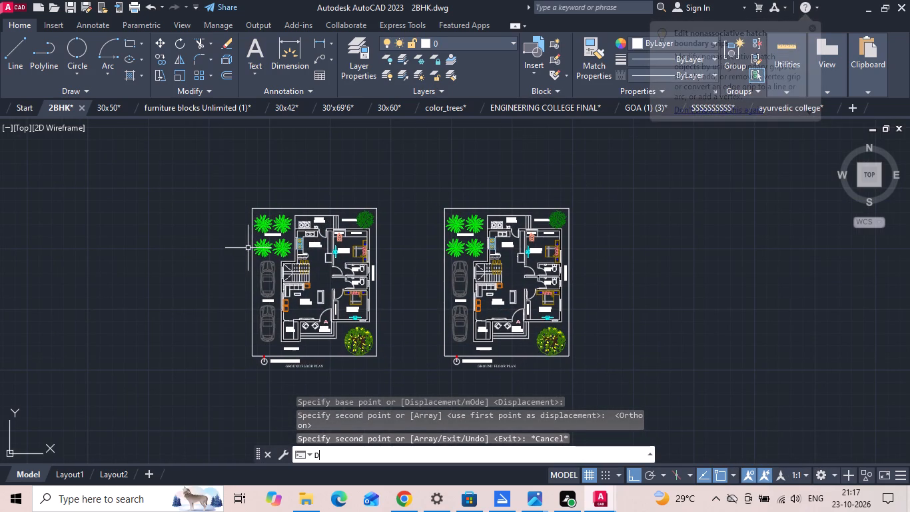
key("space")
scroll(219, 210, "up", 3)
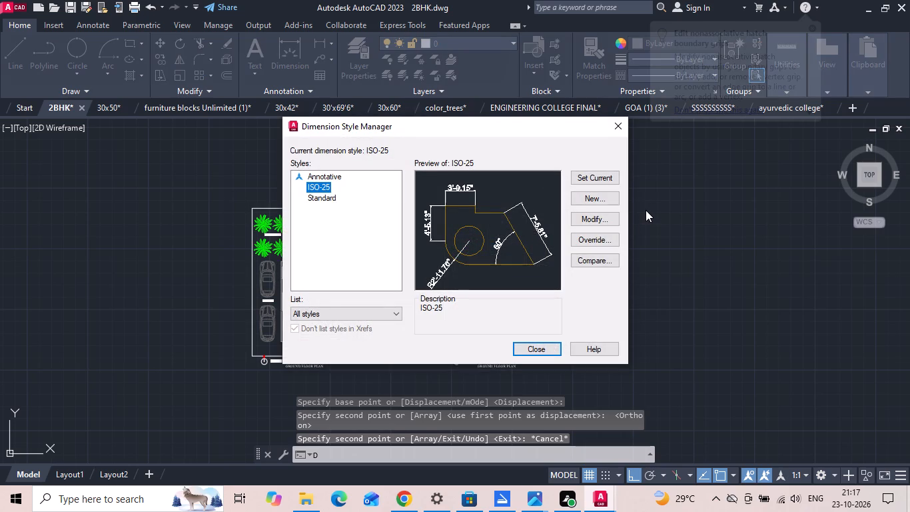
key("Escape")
Add a horizontal linear dimension across the original plan's top plot boundary, placed just above the line.
type("DLI")
key("space")
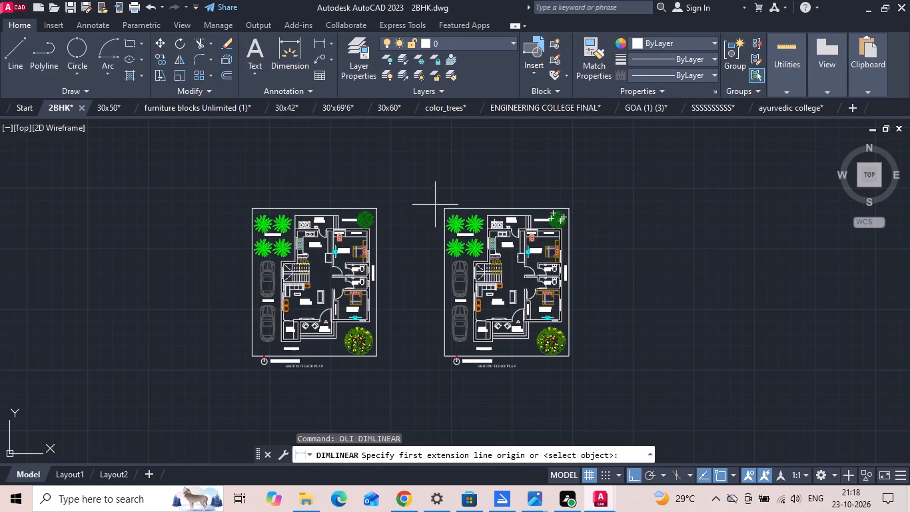
scroll(258, 199, "up", 1)
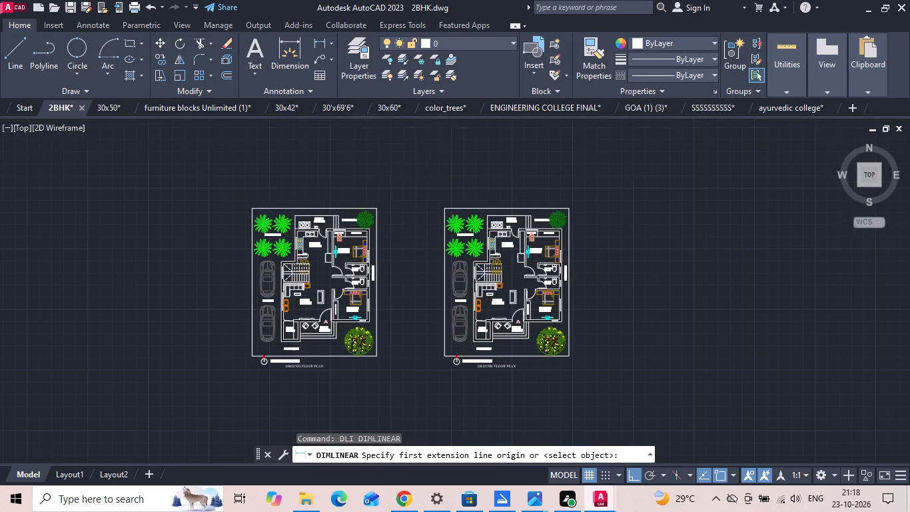
scroll(257, 199, "up", 1)
left_click_drag(244, 221, 250, 216)
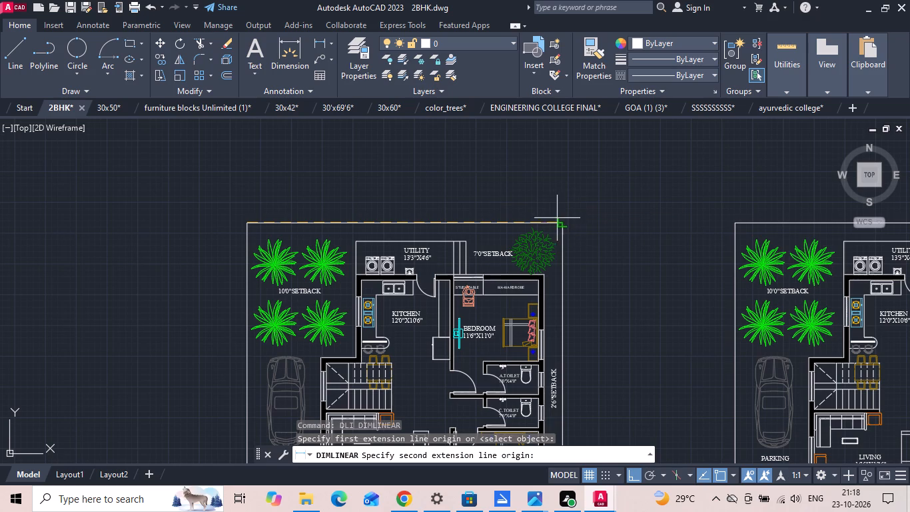
left_click(561, 221)
scroll(555, 210, "up", 3)
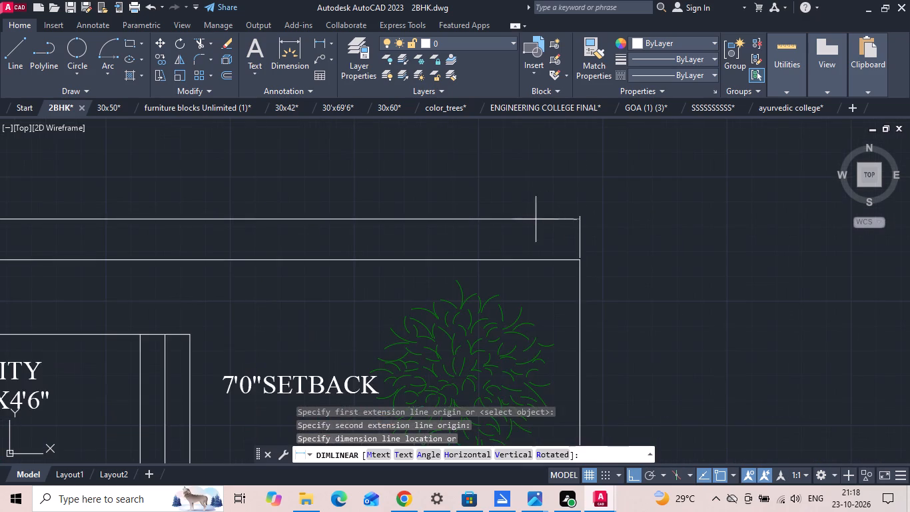
left_click(527, 225)
Add a vertical linear dimension along the original plan's west plot boundary, placed just outside the line.
scroll(557, 209, "down", 3)
key("space")
scroll(249, 223, "up", 3)
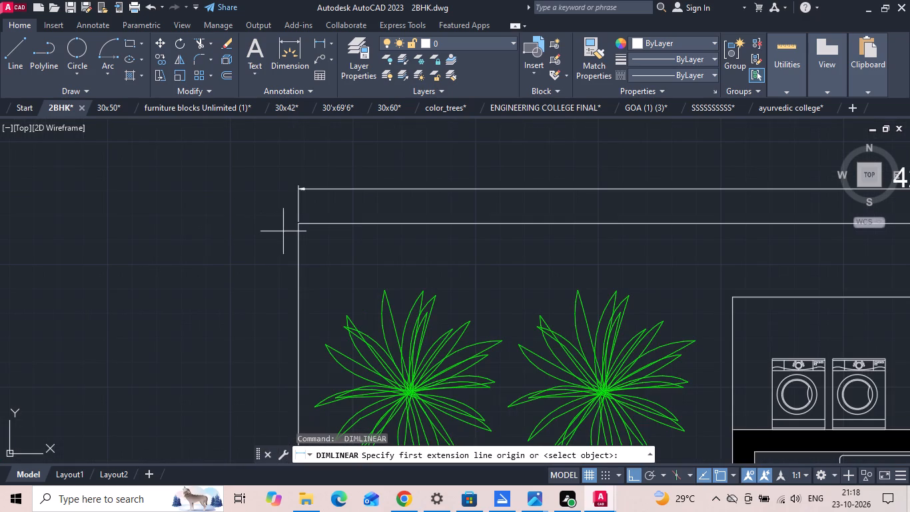
left_click(297, 222)
scroll(318, 146, "down", 3)
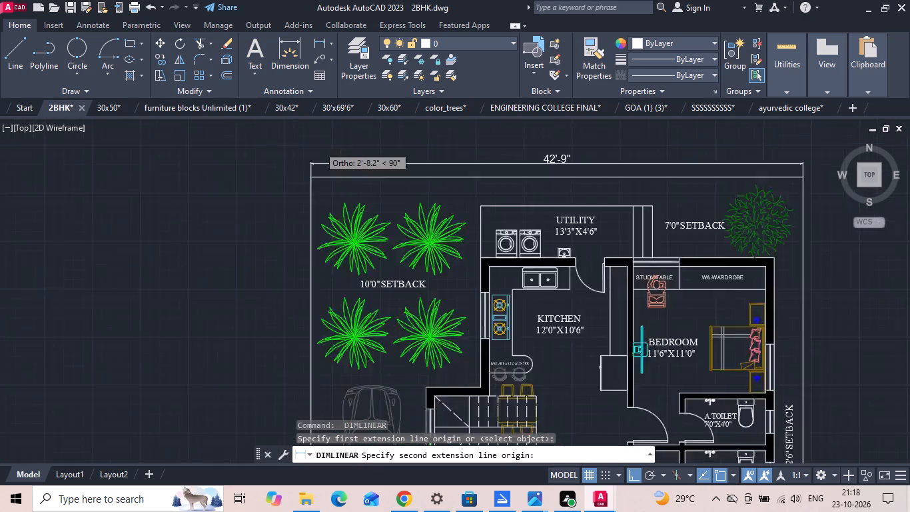
middle_click_drag(298, 297, 324, 155)
left_click(342, 390)
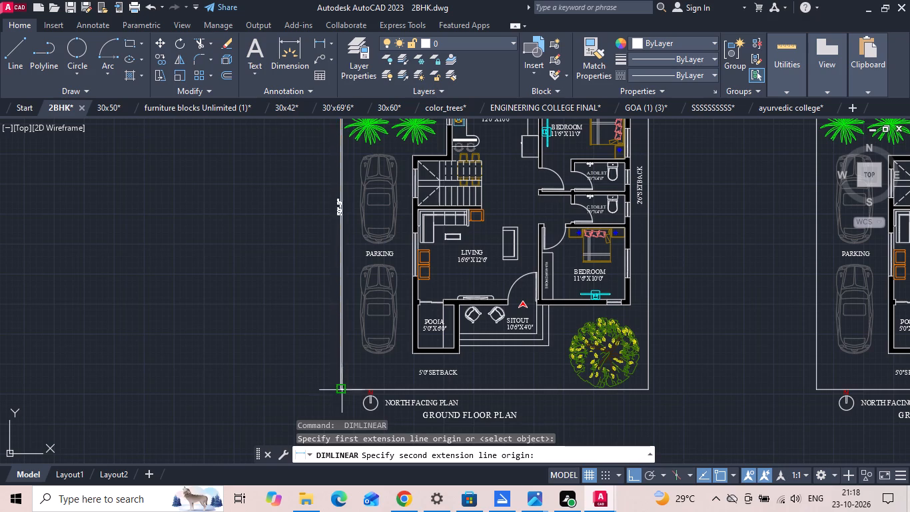
left_click(326, 371)
Erase the kitchen sink, the cooktop and the adjoining counter lines in the copied plan.
scroll(289, 309, "down", 2)
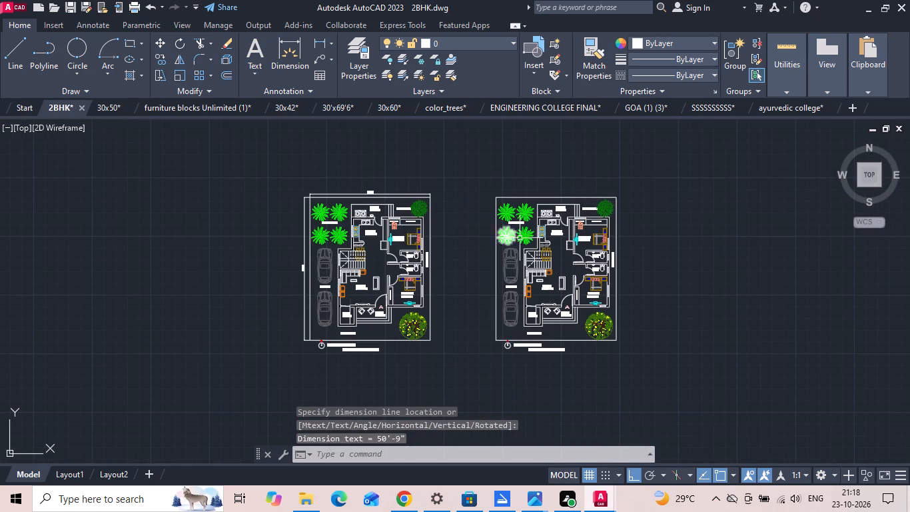
scroll(558, 216, "up", 4)
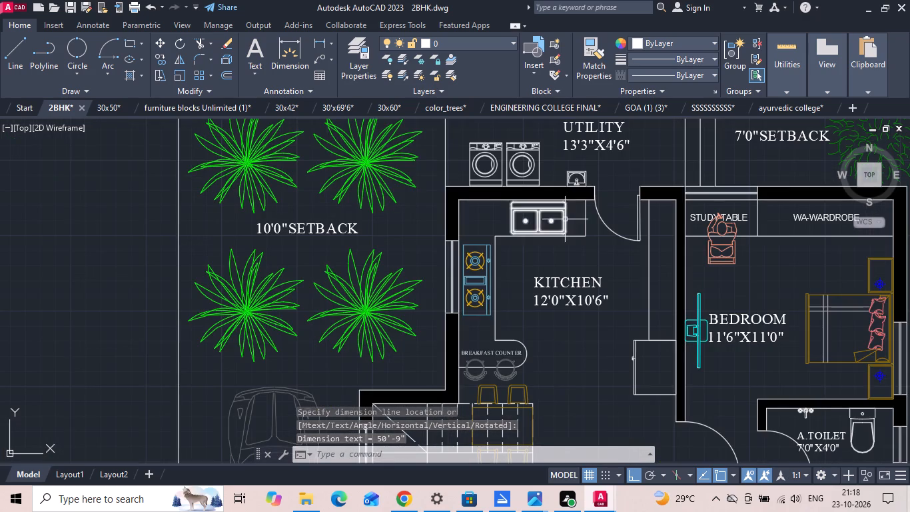
left_click_drag(580, 207, 574, 210)
left_click(492, 211)
key("Delete")
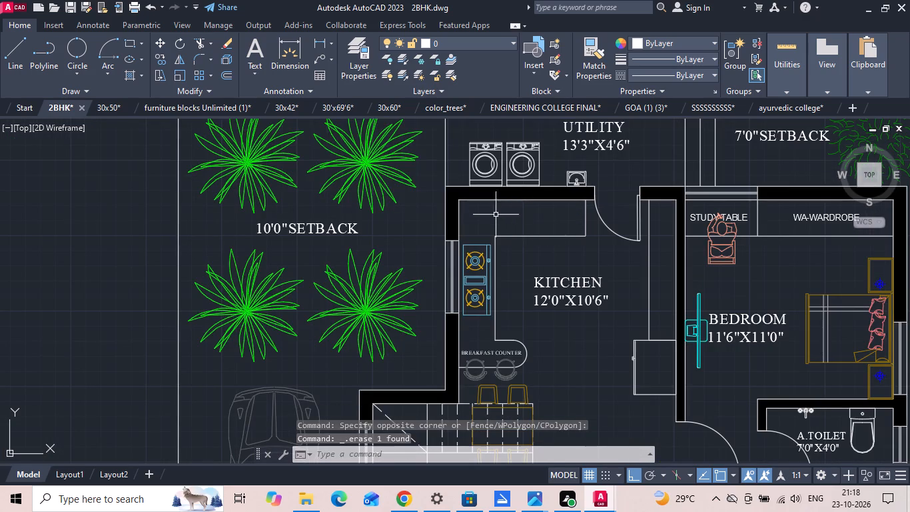
left_click_drag(511, 221, 492, 282)
left_click(481, 309)
key("Delete")
Erase the leftover counter end line in the copied kitchen plus the utility's wash basin and washing machines.
left_click(578, 298)
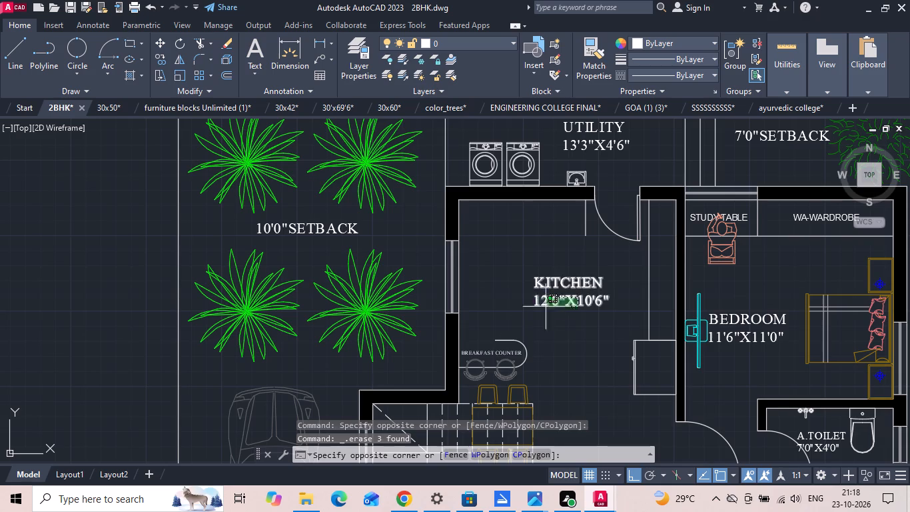
left_click(634, 279)
left_click(584, 237)
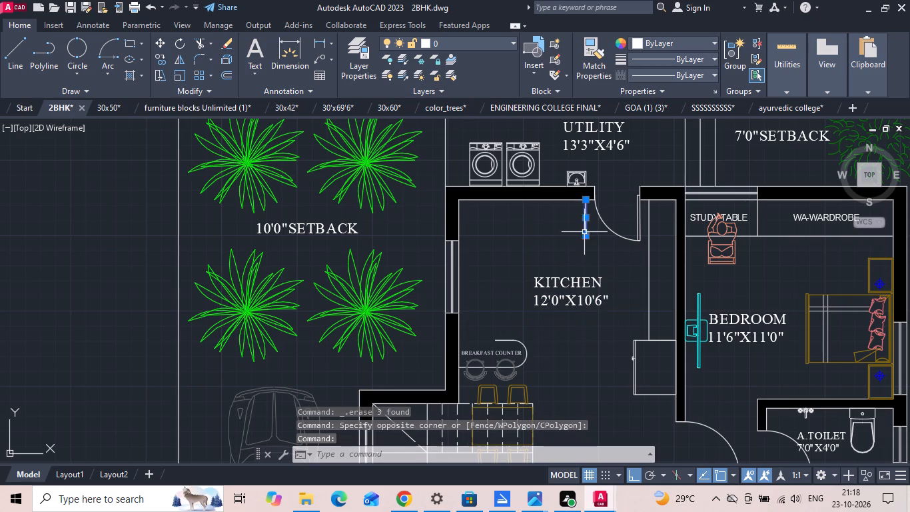
middle_click_drag(576, 217, 498, 366)
scroll(526, 285, "up", 1)
left_click(494, 350)
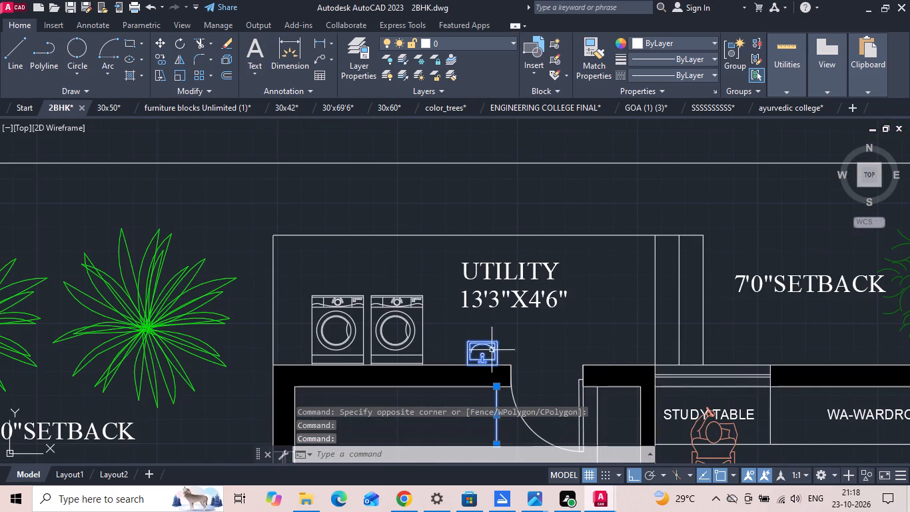
left_click(384, 320)
key("Delete")
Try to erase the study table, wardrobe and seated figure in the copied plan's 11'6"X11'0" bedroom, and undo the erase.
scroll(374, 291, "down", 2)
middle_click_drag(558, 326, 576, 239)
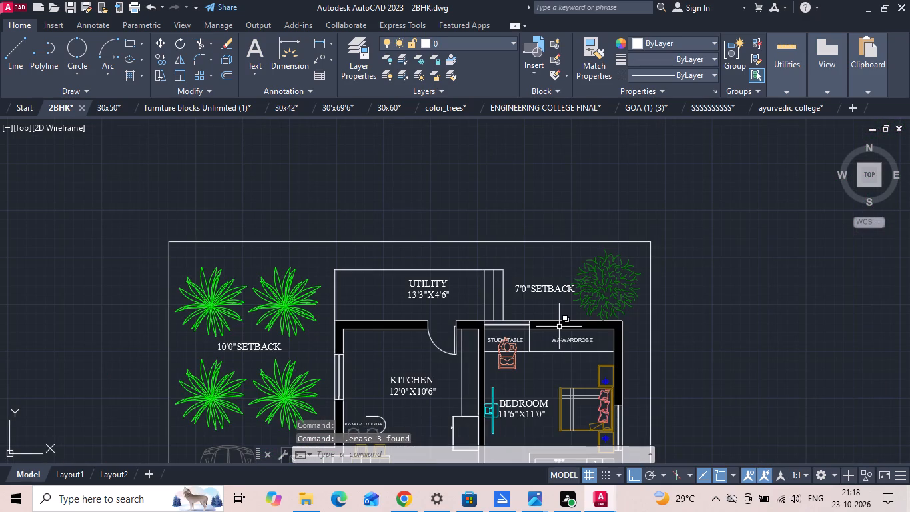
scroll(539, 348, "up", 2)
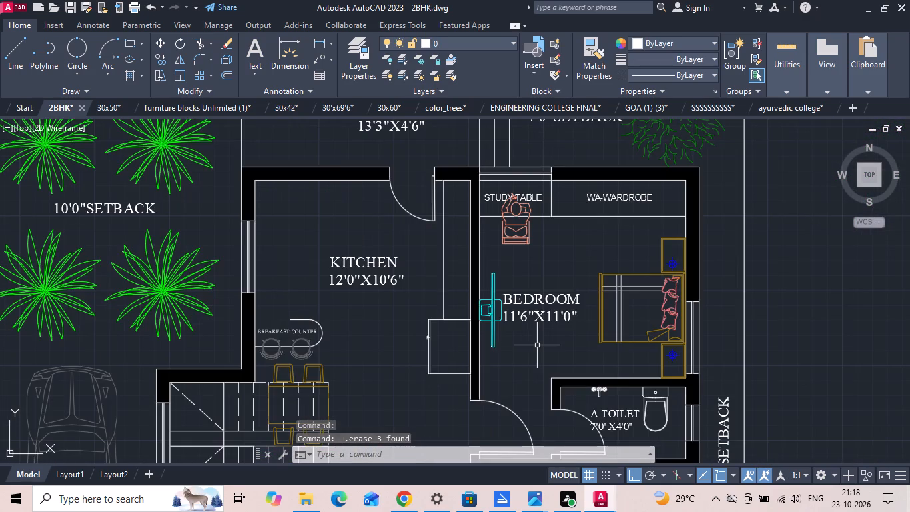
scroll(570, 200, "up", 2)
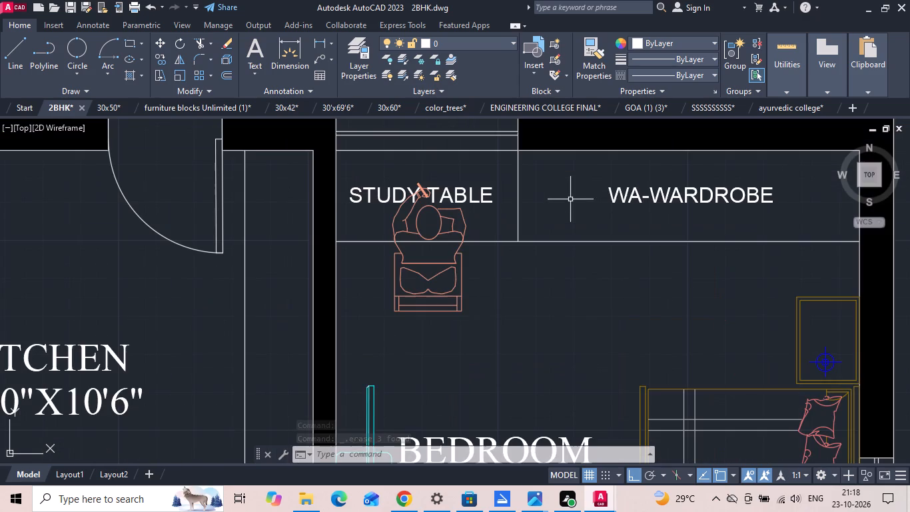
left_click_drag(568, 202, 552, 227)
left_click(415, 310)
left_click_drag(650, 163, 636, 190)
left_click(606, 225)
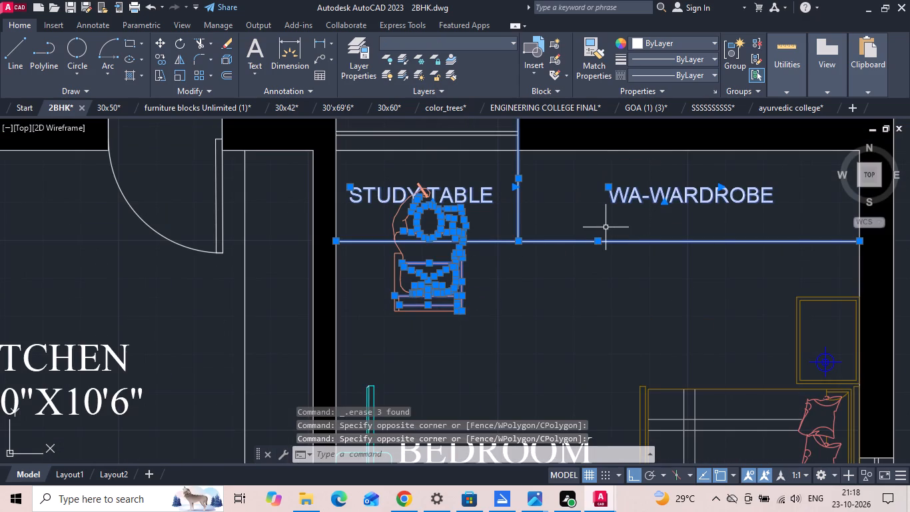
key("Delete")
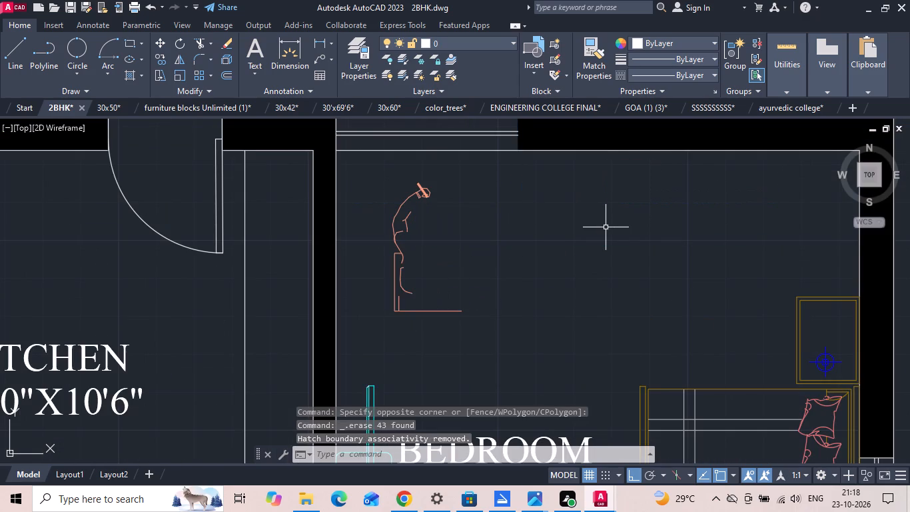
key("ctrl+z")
Trim away the divider between study table and wardrobe, and erase their front line, labels and the seated figure in the 11'6"X11'0" bedroom.
key("t")
key("r")
key("space")
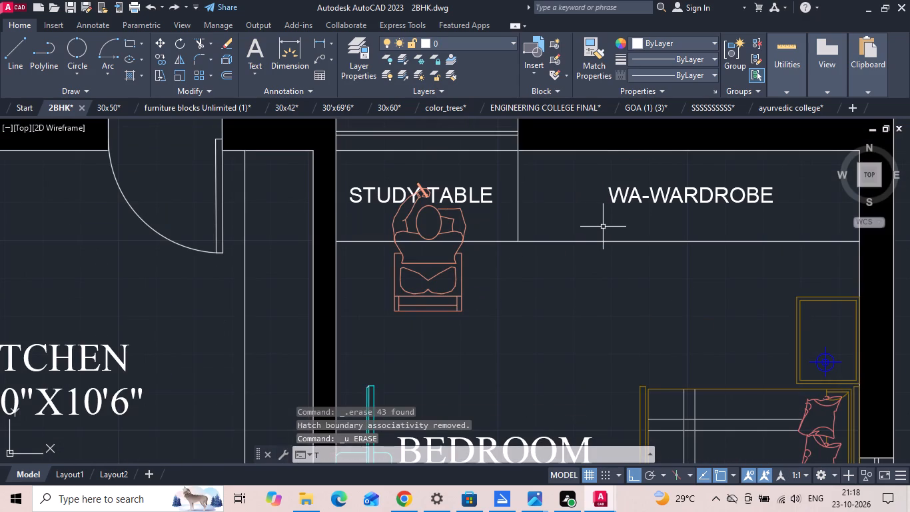
left_click_drag(484, 161, 550, 182)
key("Escape")
left_click_drag(670, 177, 588, 240)
left_click(417, 273)
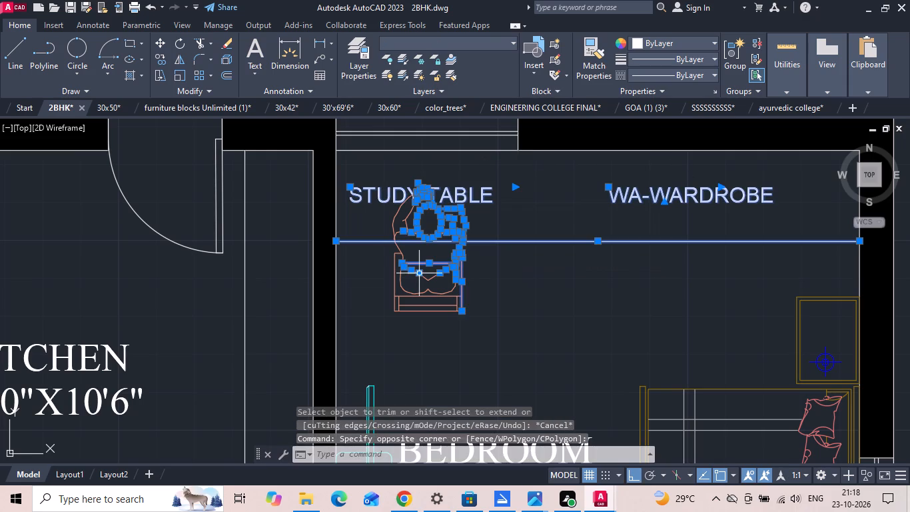
key("Delete")
key("Delete")
left_click_drag(523, 188, 424, 297)
left_click(368, 357)
key("Delete")
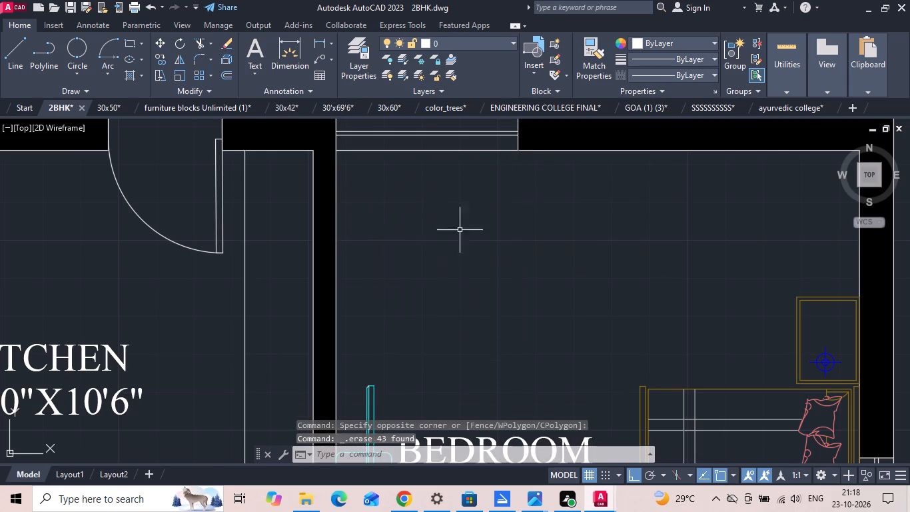
Erase the bed with its side tables and the wall-mounted TV in the copied 11'6"X11'0" bedroom.
scroll(476, 180, "down", 2)
left_click(570, 271)
left_click(546, 233)
key("Delete")
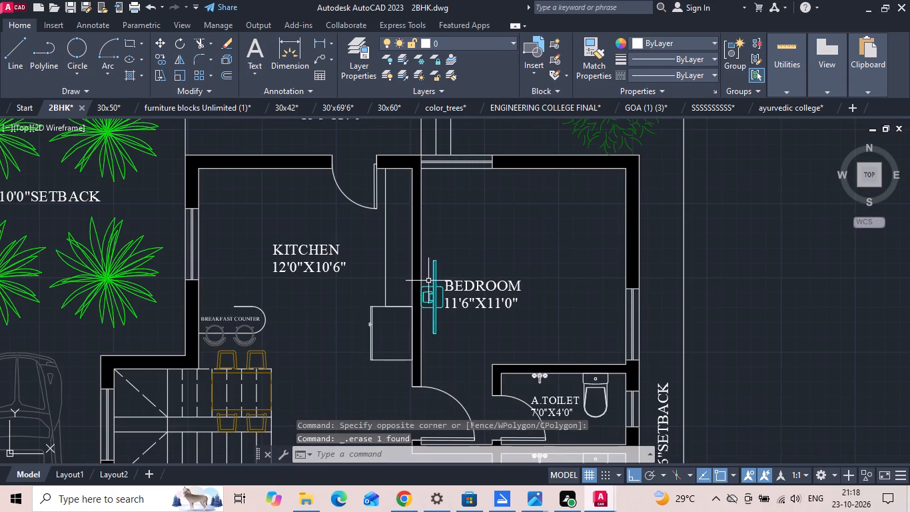
left_click(435, 275)
key("Delete")
Move the BEDROOM 11'6"X11'0" label to the middle of the emptied room, with Ortho off.
left_click(493, 285)
right_click(494, 285)
left_click(546, 241)
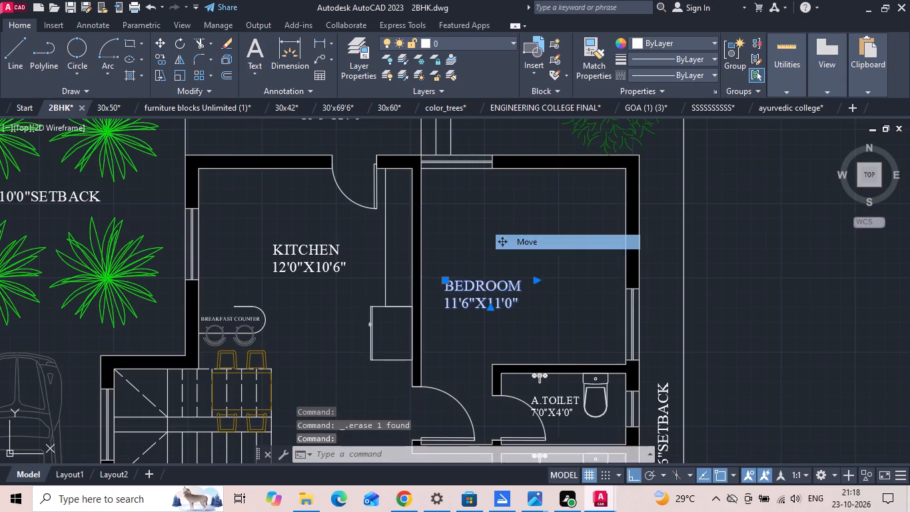
left_click_drag(504, 303, 520, 291)
key("F8")
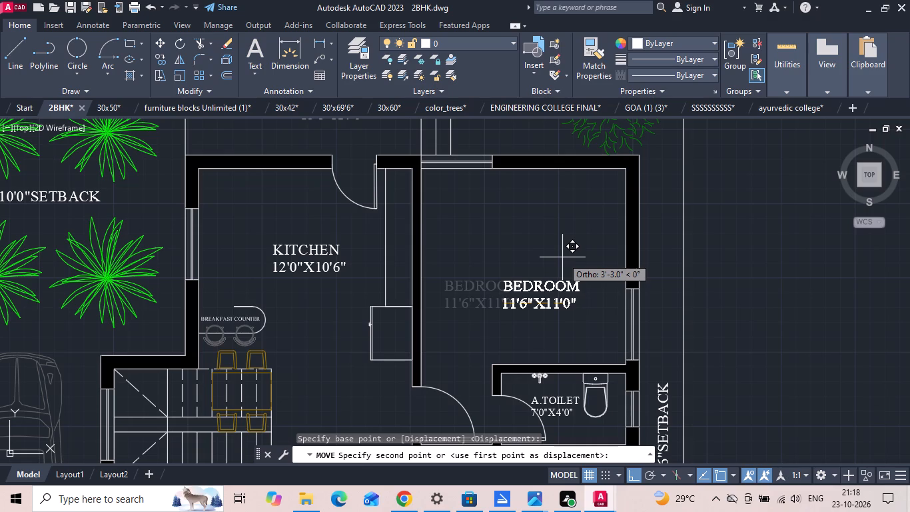
left_click(546, 271)
Erase the WC and the shower fittings in both A.TOILET and C.TOILET of the copied plan.
middle_click_drag(552, 264, 574, 140)
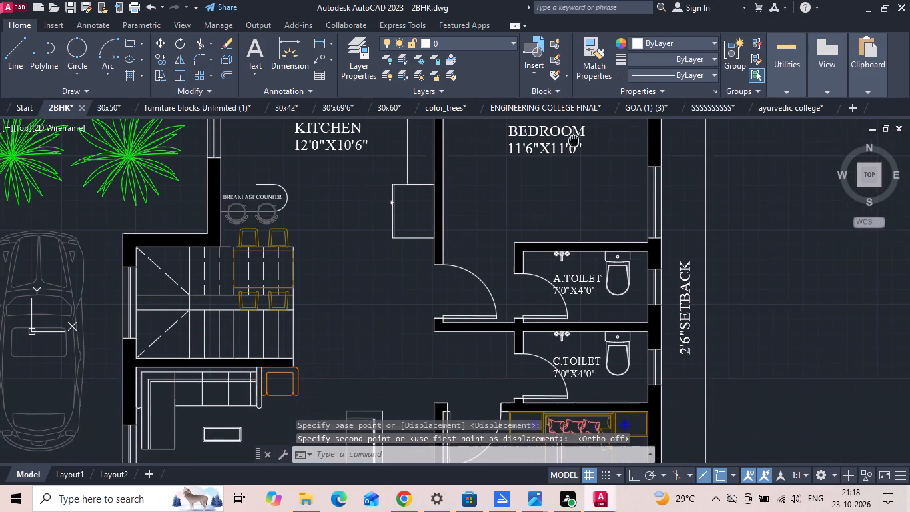
left_click(616, 271)
scroll(596, 260, "up", 2)
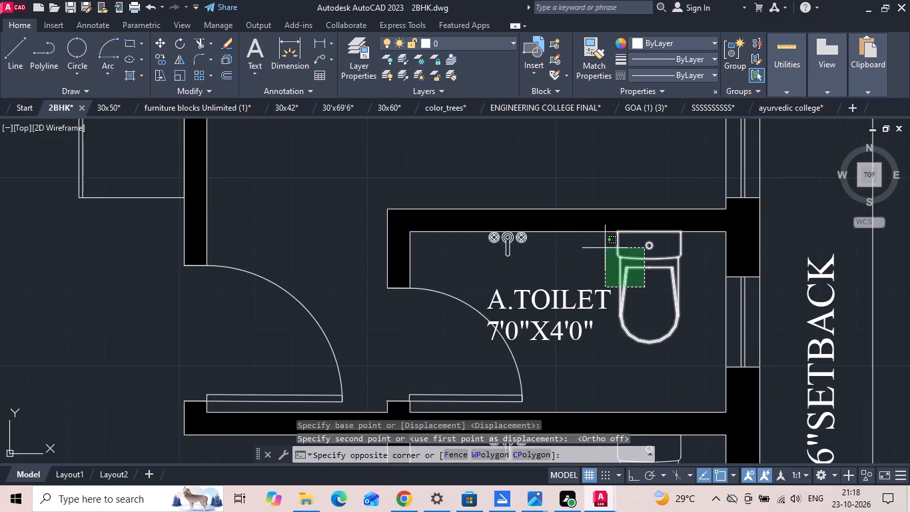
left_click(620, 247)
left_click_drag(580, 246, 528, 256)
left_click(509, 249)
key("Delete")
scroll(567, 180, "down", 2)
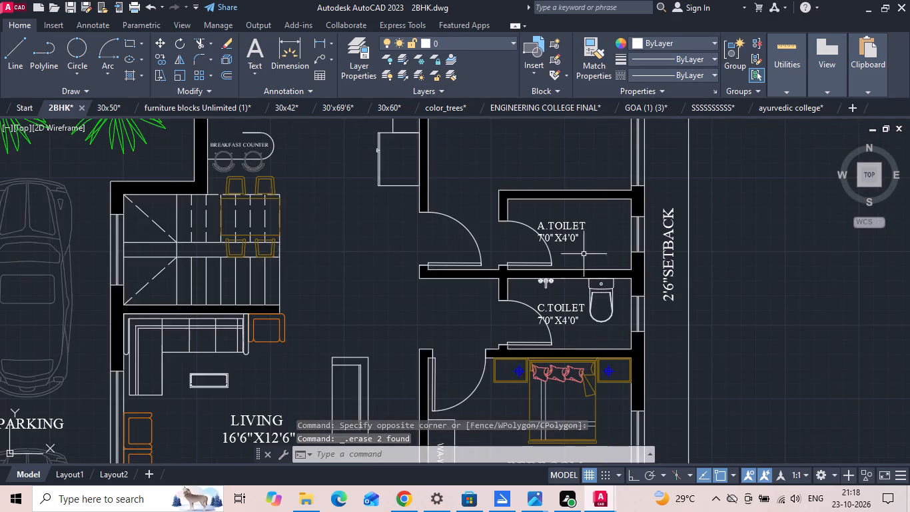
scroll(582, 305, "up", 1)
left_click(612, 276)
left_click(522, 275)
key("Delete")
Erase the bed set and the wardrobe with its label in the copied plan's 11'6"X10'0" bedroom.
middle_click_drag(528, 273, 573, 118)
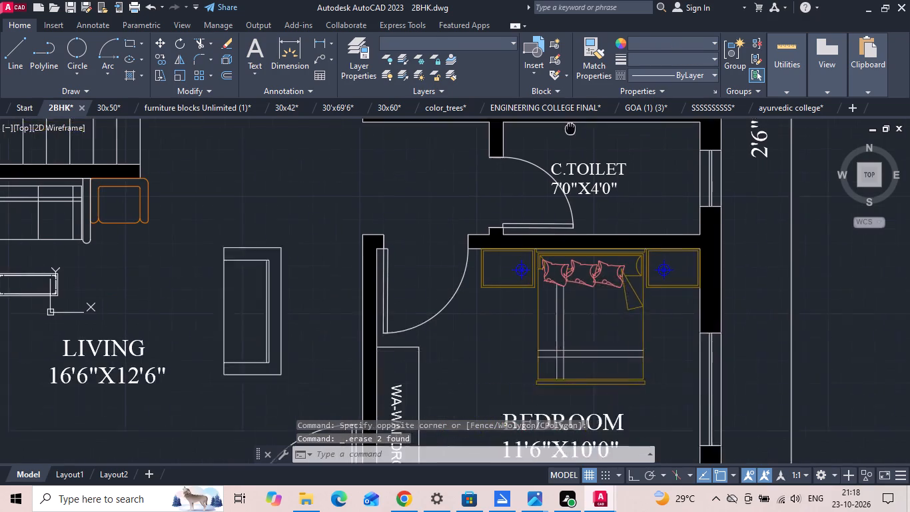
middle_click_drag(573, 118, 575, 106)
left_click_drag(572, 273, 548, 303)
left_click(546, 311)
key("Delete")
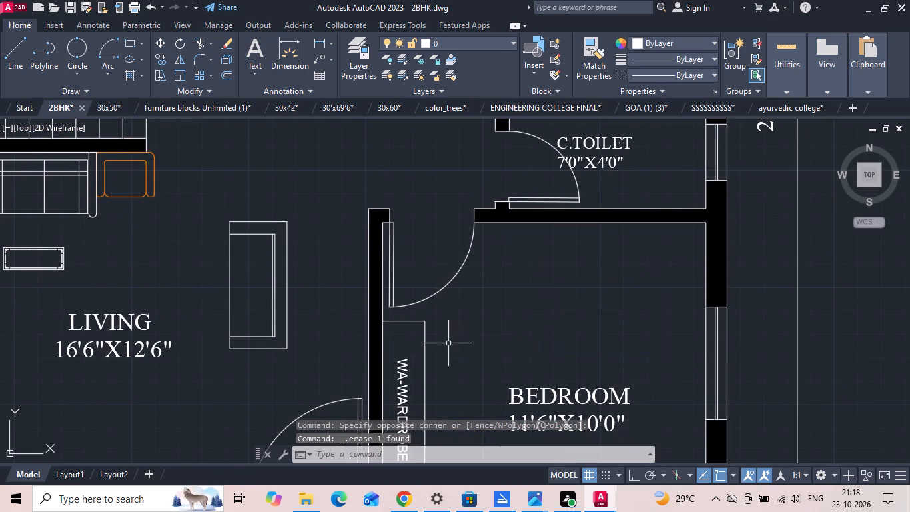
left_click_drag(448, 337, 426, 363)
left_click(404, 399)
key("Delete")
left_click_drag(424, 314, 406, 363)
left_click(406, 363)
key("Delete")
Erase the sofas, side table, coffee table and two orange armchairs in the copied plan's living room.
scroll(562, 278, "down", 1)
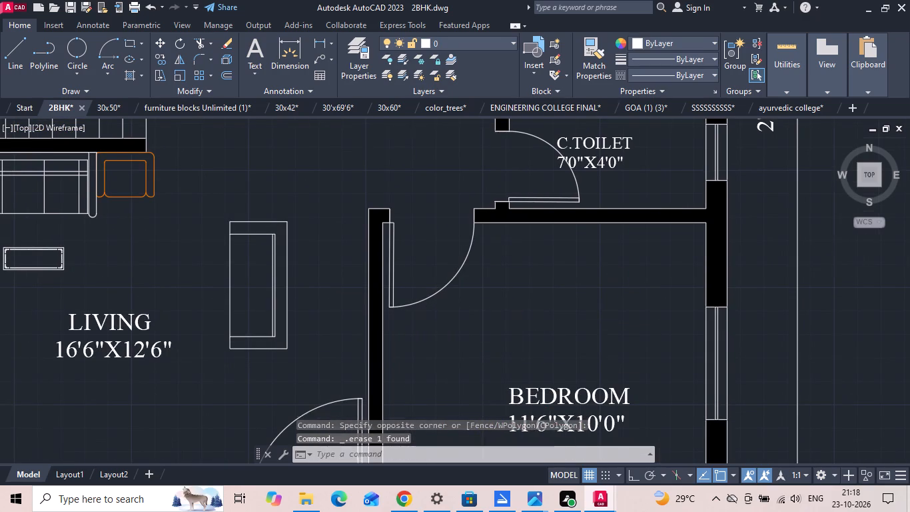
scroll(562, 278, "down", 1)
left_click_drag(463, 265, 434, 276)
left_click(342, 239)
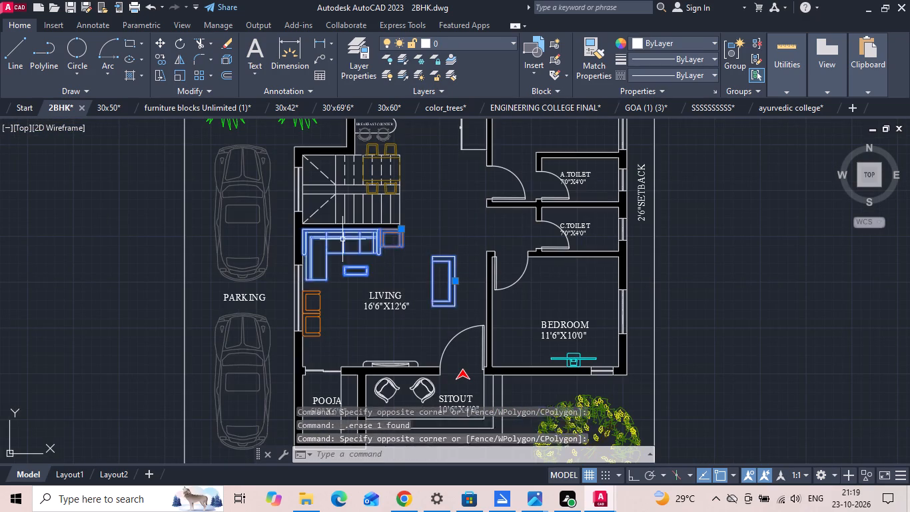
key("Delete")
left_click_drag(320, 286, 310, 317)
left_click(307, 329)
key("Delete")
Erase the TV unit on the living room's wall and the two chairs in the sitout.
middle_click_drag(371, 293, 415, 233)
scroll(453, 310, "up", 2)
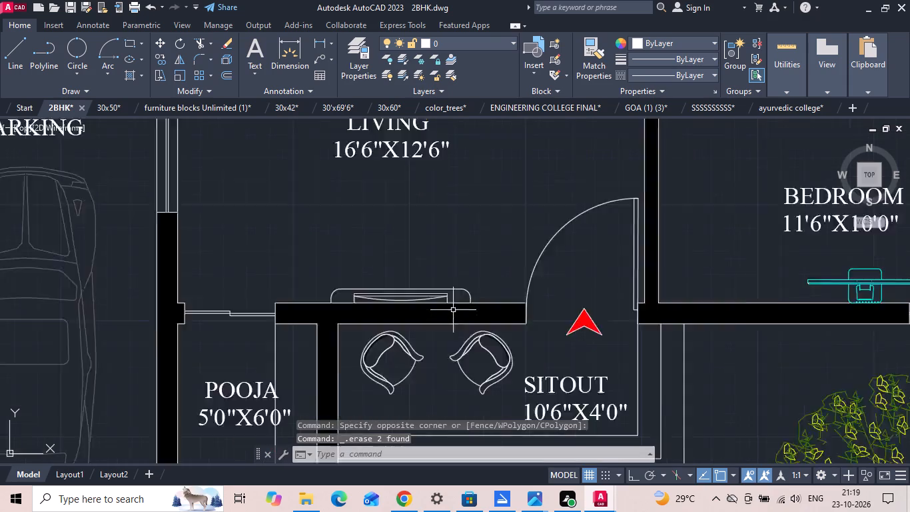
scroll(453, 311, "up", 1)
left_click_drag(223, 247, 277, 291)
left_click(494, 313)
key("Delete")
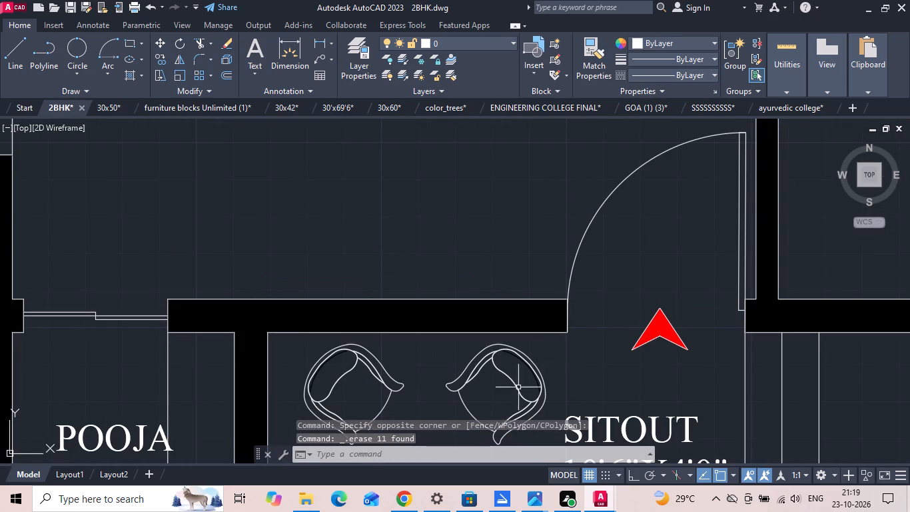
left_click_drag(502, 390, 466, 389)
left_click(372, 387)
key("Delete")
Erase the dining table with its chairs overlapping the staircase in the copied plan.
scroll(466, 330, "down", 3)
middle_click_drag(440, 199, 440, 361)
scroll(451, 309, "up", 1)
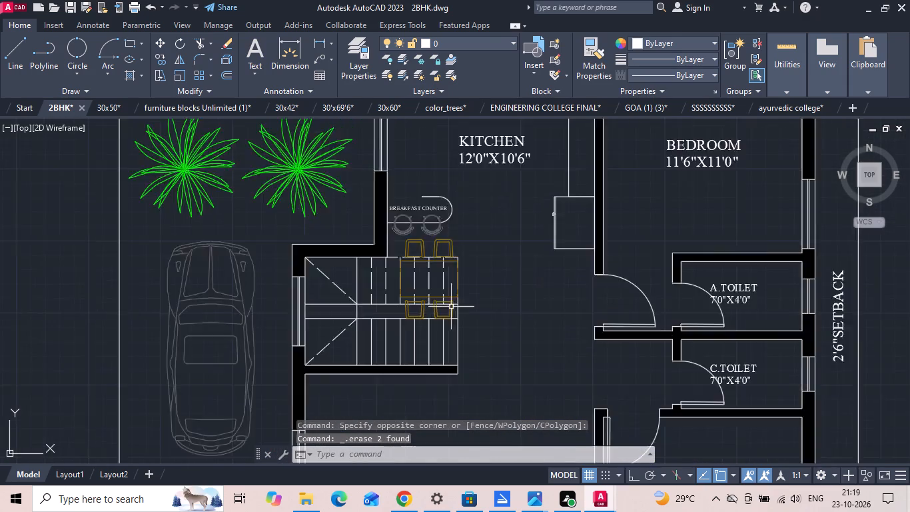
scroll(451, 306, "up", 1)
left_click_drag(452, 197, 444, 202)
left_click(391, 213)
key("Delete")
Erase the breakfast counter with its stools and label, and the fridge and counter line along the kitchen's east wall.
middle_click_drag(403, 216, 415, 335)
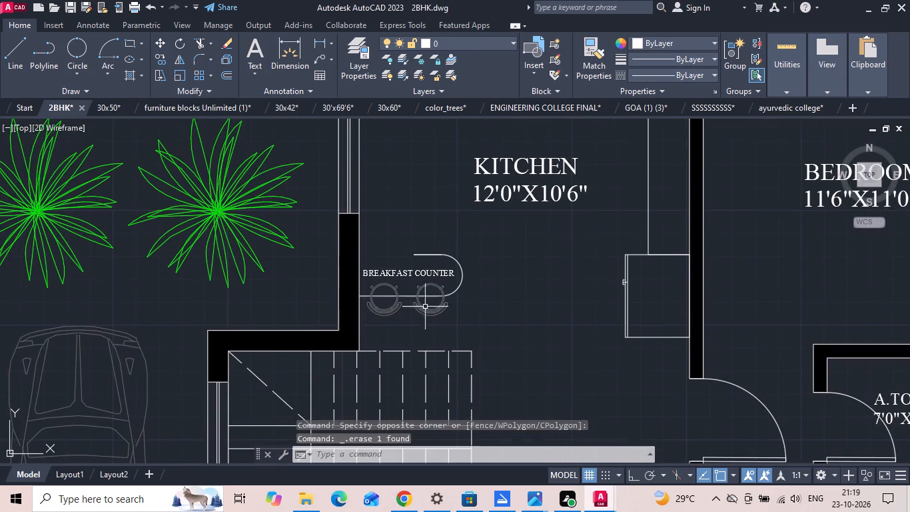
scroll(441, 303, "down", 1)
left_click_drag(459, 265, 446, 289)
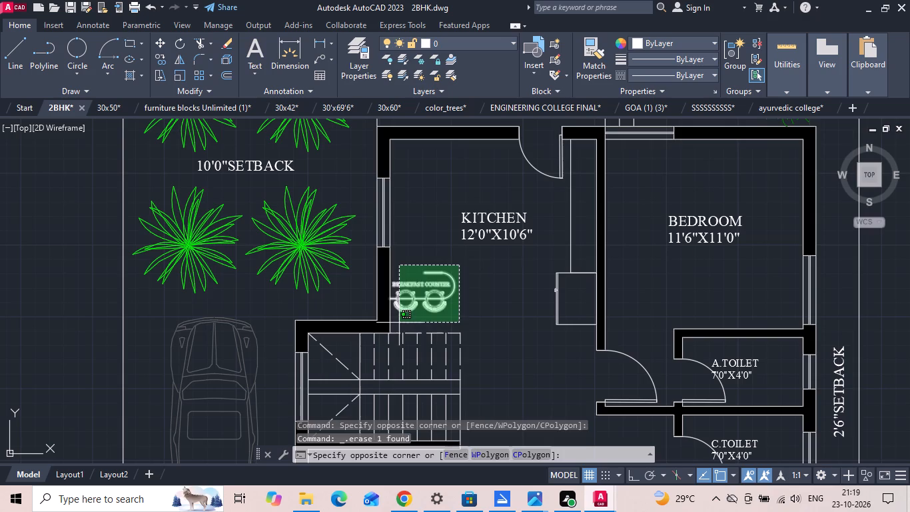
left_click(399, 321)
key("Delete")
scroll(468, 237, "down", 1)
left_click_drag(544, 245, 535, 283)
left_click(525, 301)
key("Delete")
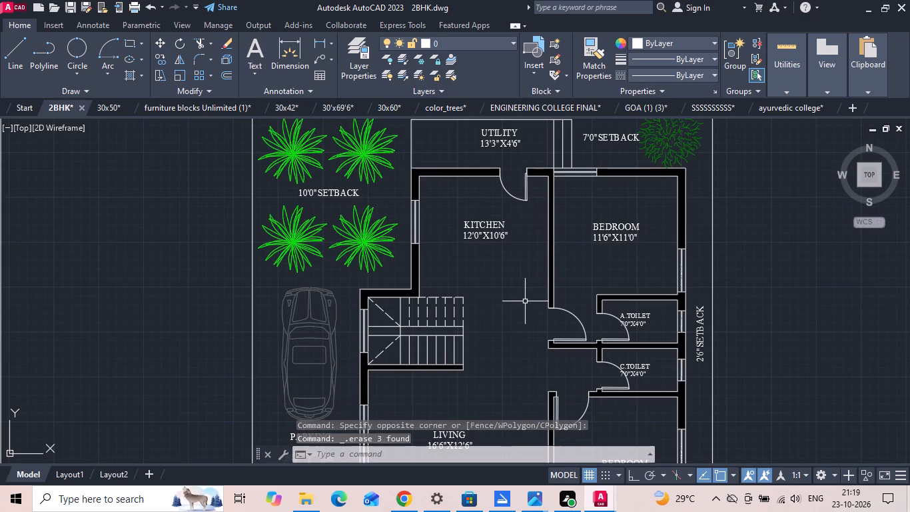
Erase the cyan TV in the copied plan's 11'6"X10'0" bedroom.
scroll(505, 254, "down", 1)
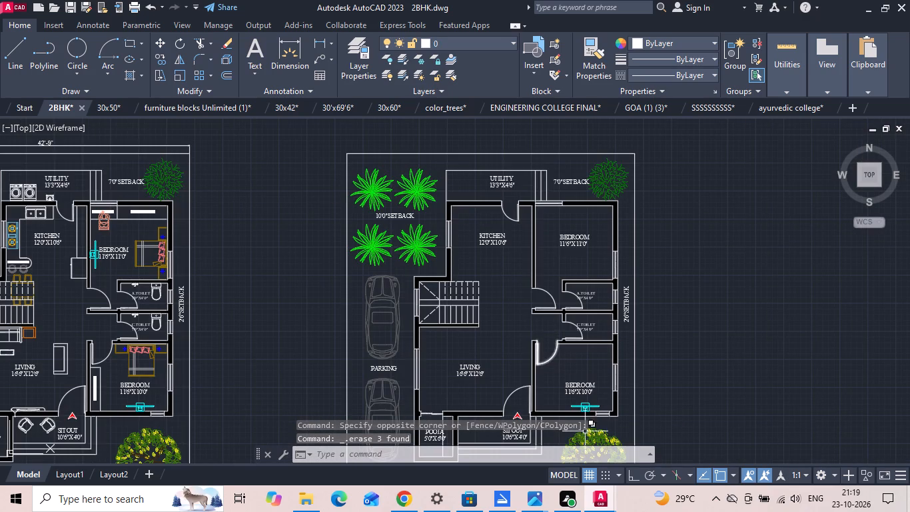
left_click(590, 405)
key("Delete")
scroll(591, 314, "up", 2)
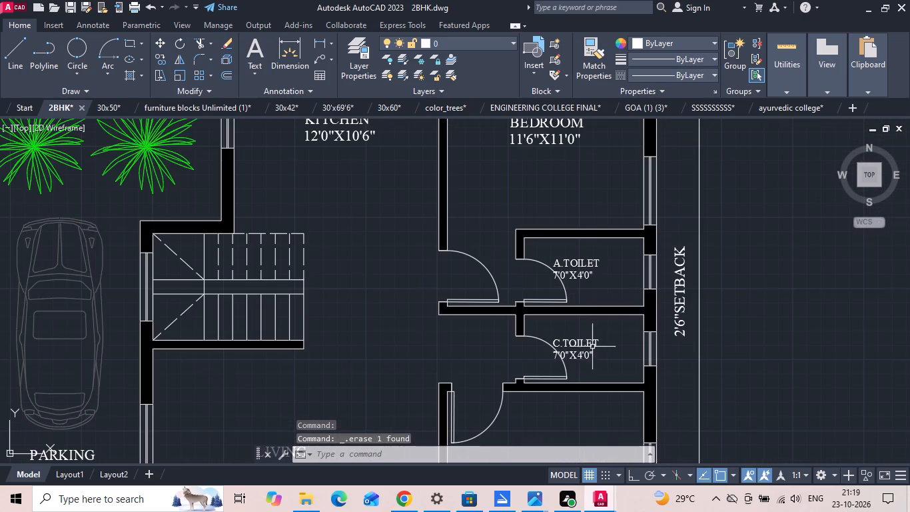
Move the A.TOILET and C.TOILET labels slightly east, clear of the door swings in the copied plan.
left_click(589, 353)
left_click(588, 264)
right_click(588, 264)
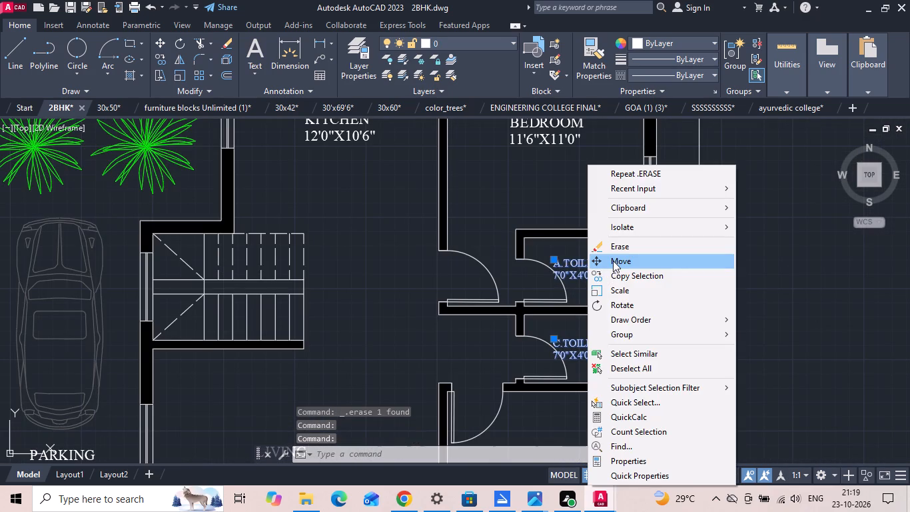
left_click(613, 261)
left_click(795, 363)
left_click(810, 362)
Remove the vertical line crossing the copied plan's pooja room by trimming its upper part and erasing the remaining piece.
scroll(468, 195, "down", 1)
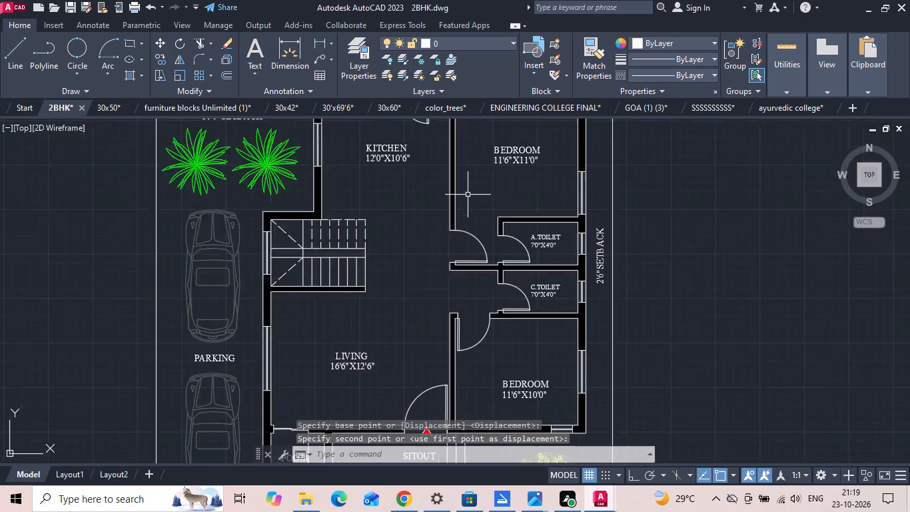
scroll(468, 195, "down", 1)
scroll(372, 354, "up", 2)
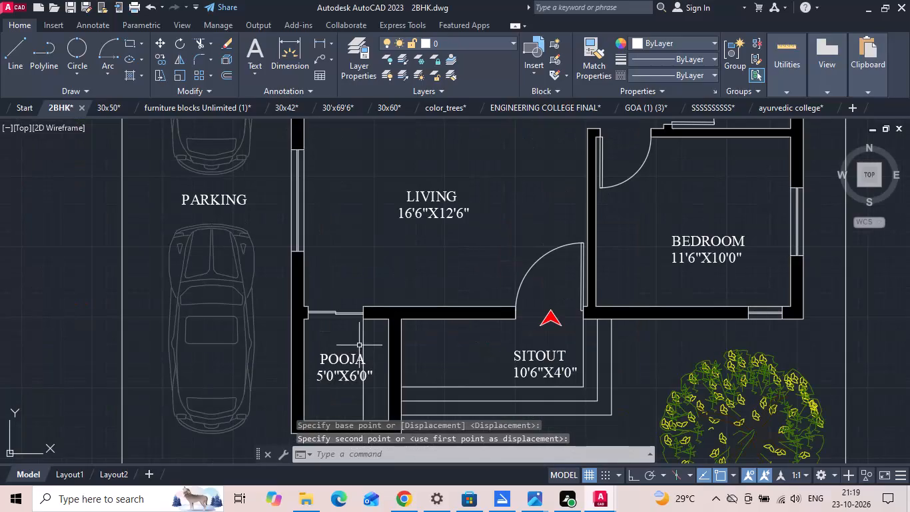
left_click(358, 345)
left_click(368, 338)
left_click(368, 343)
left_click(352, 337)
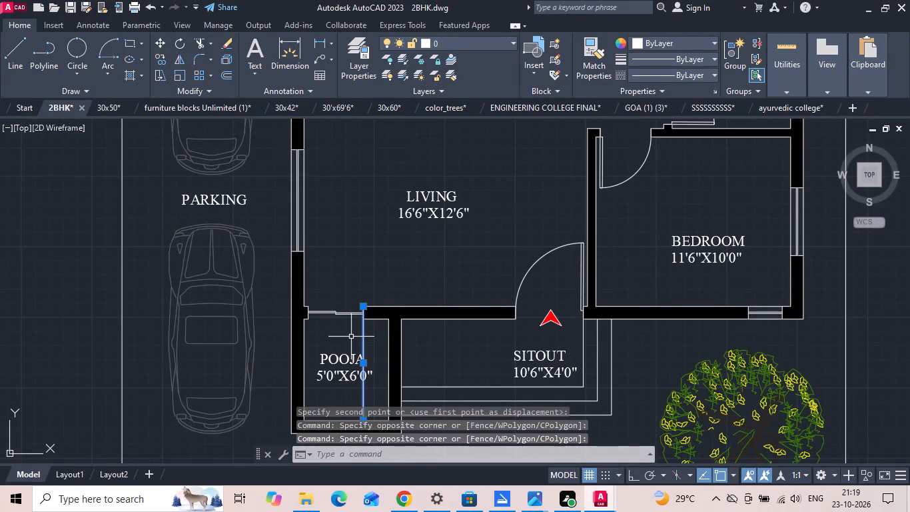
key("Escape")
type("TR")
key("space")
left_click_drag(350, 330, 374, 349)
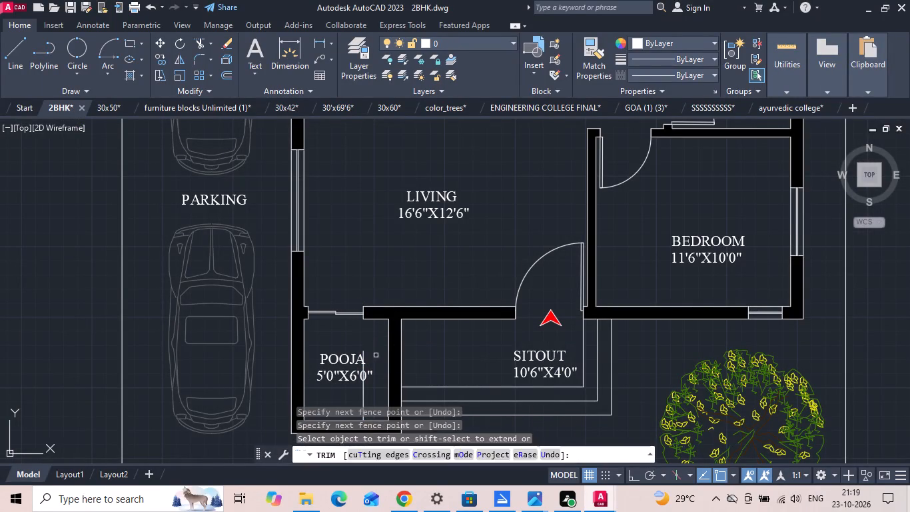
key("Escape")
left_click(365, 401)
key("Delete")
Move the UTILITY 13'3"X4'6" label slightly southwest towards the centre of the copied plan's utility area.
scroll(412, 349, "down", 2)
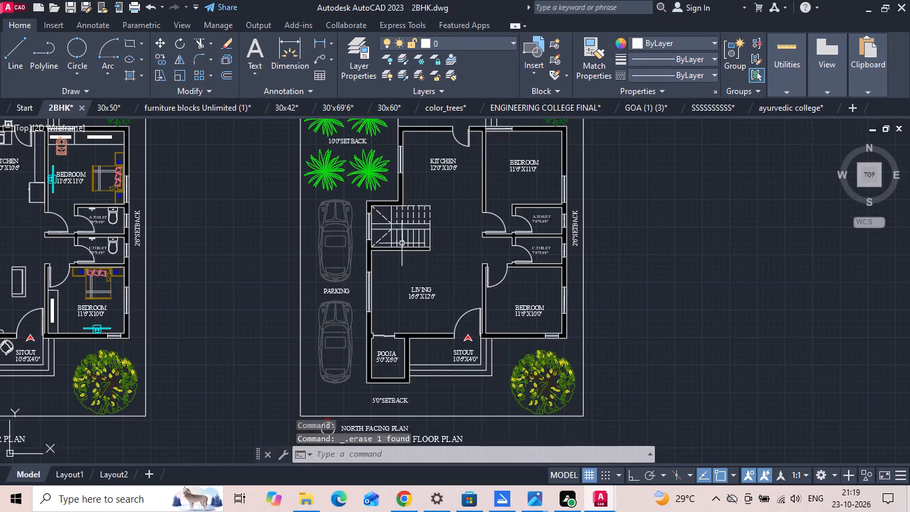
middle_click_drag(402, 245, 417, 323)
scroll(470, 184, "up", 3)
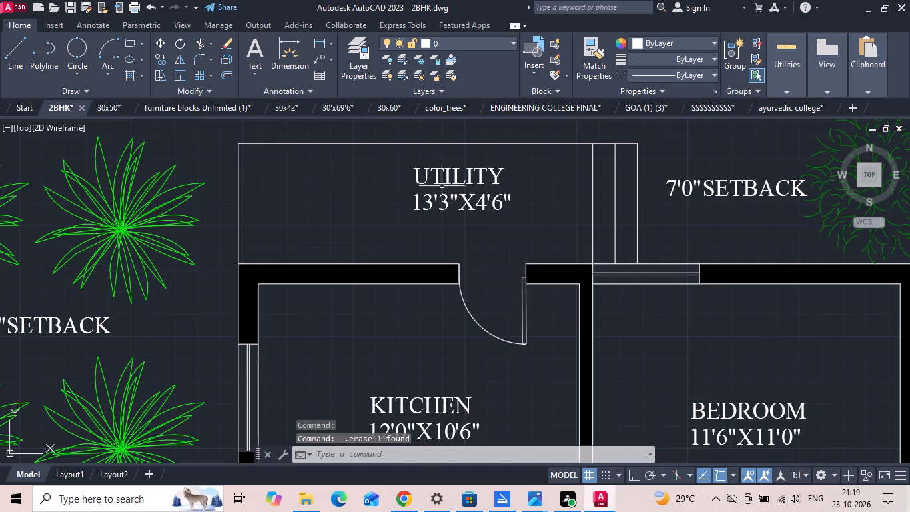
left_click(435, 171)
right_click(434, 171)
left_click(460, 237)
left_click_drag(409, 349, 403, 353)
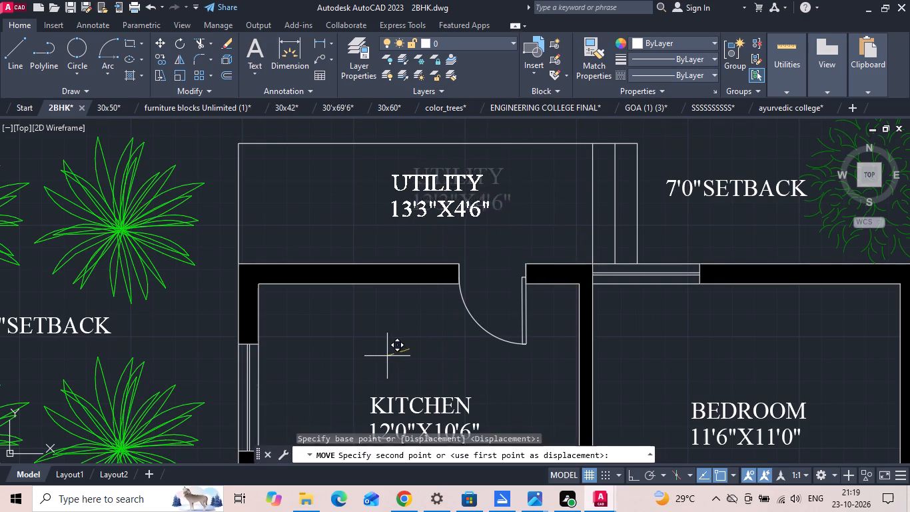
left_click(385, 356)
Save the drawing.
key("ctrl+s")
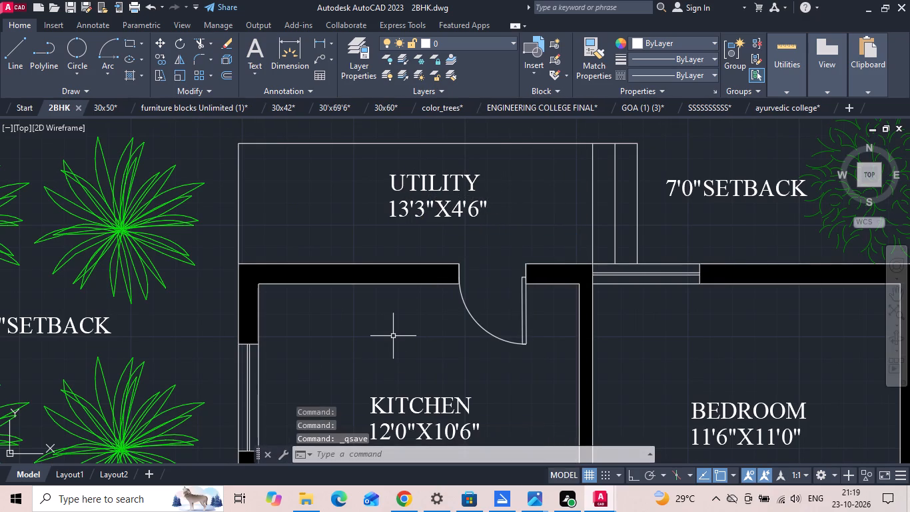
key("d")
key("Escape")
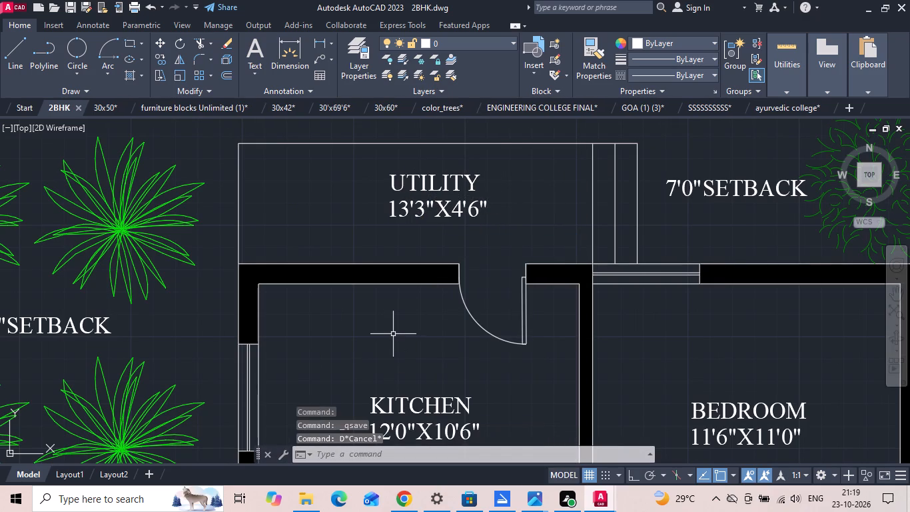
key("ctrl+s")
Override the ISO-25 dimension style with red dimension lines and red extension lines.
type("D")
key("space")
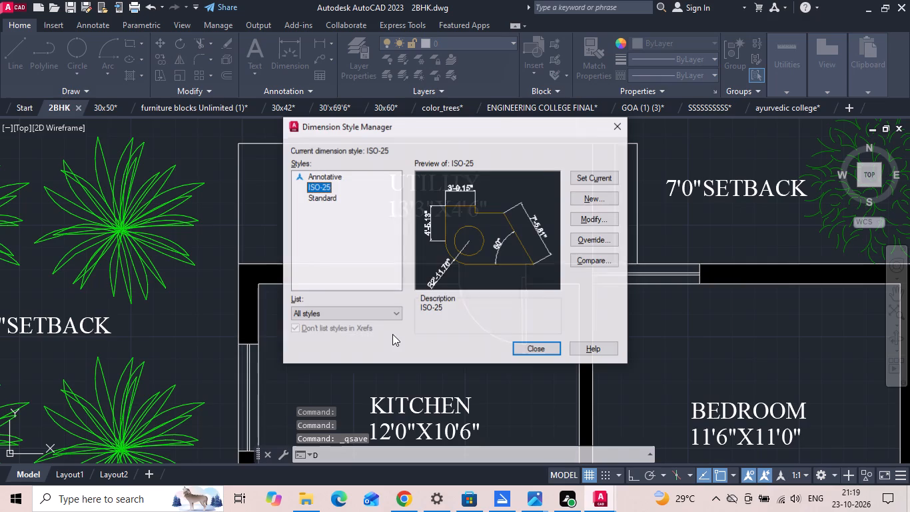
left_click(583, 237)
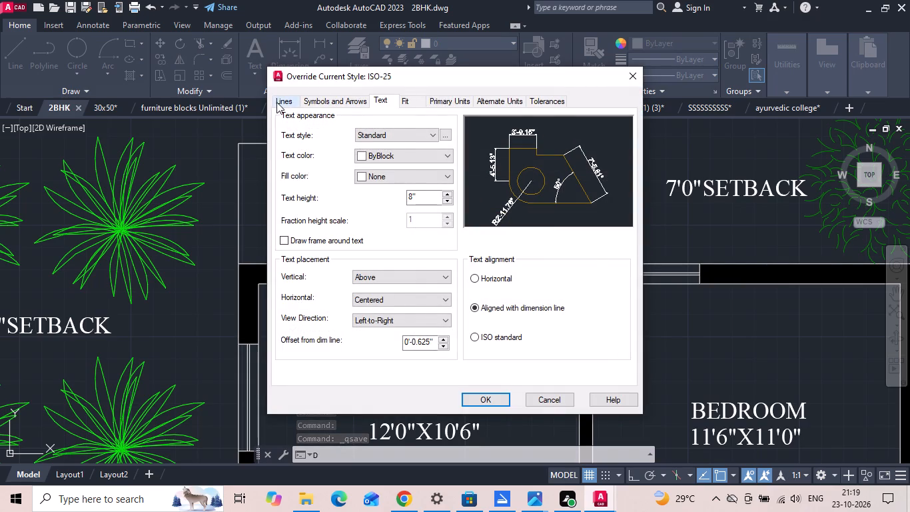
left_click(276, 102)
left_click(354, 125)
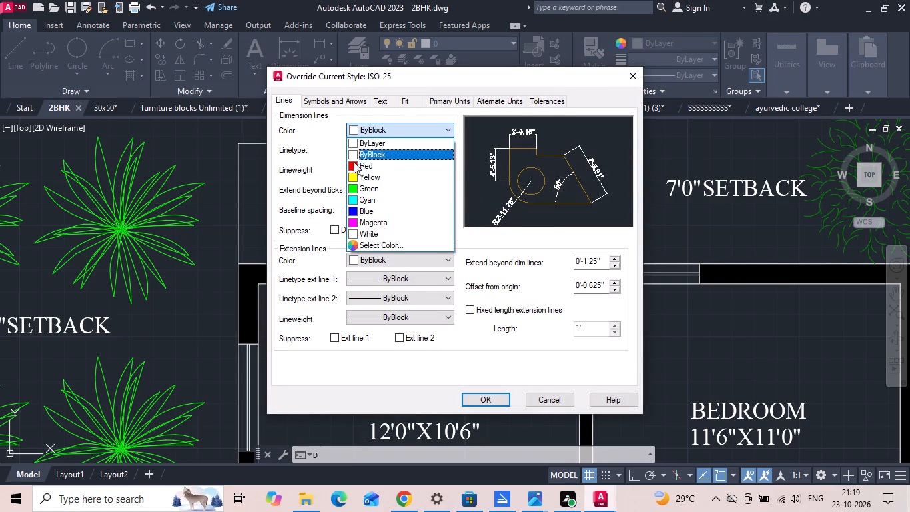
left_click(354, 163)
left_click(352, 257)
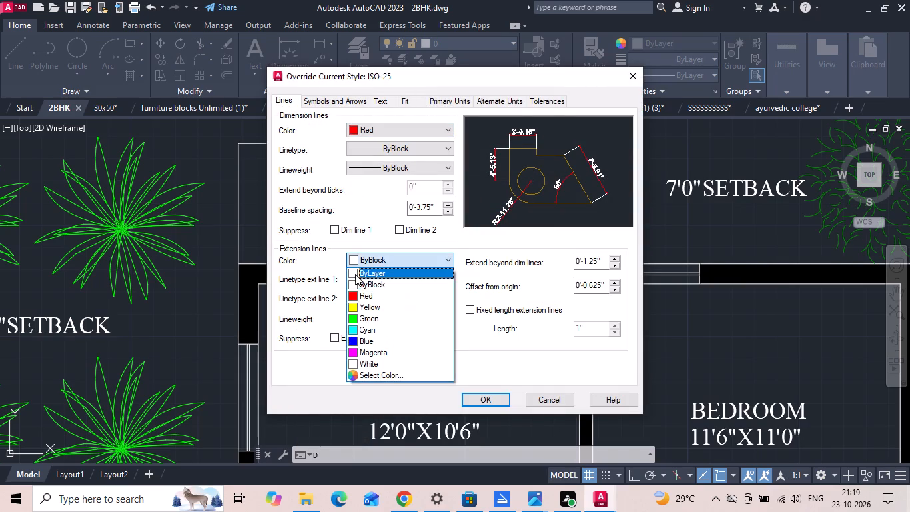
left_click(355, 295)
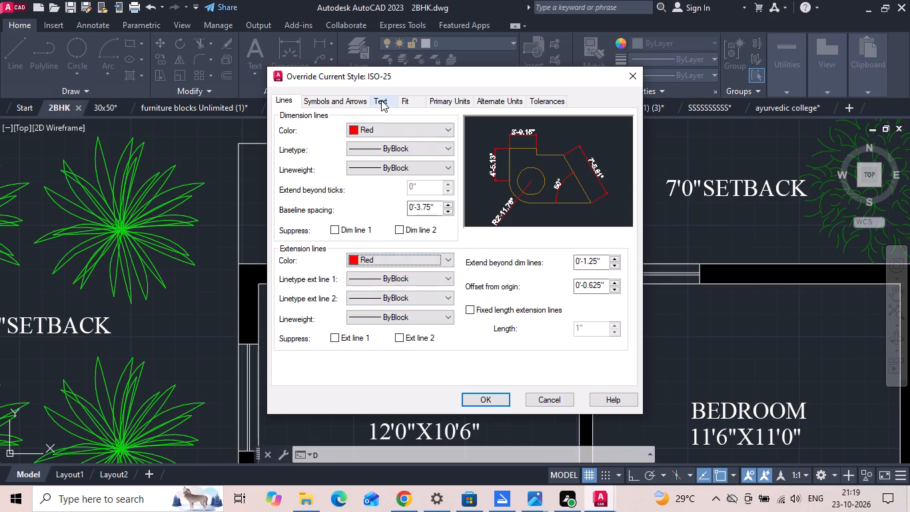
Set the ISO-25 override's text colour to red and text height to 5", and make the override current.
left_click(381, 101)
left_click(362, 161)
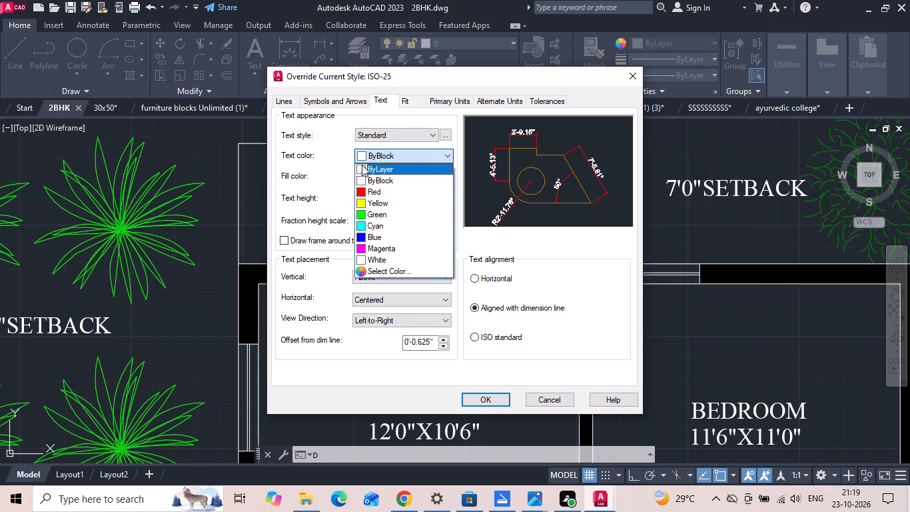
left_click(359, 193)
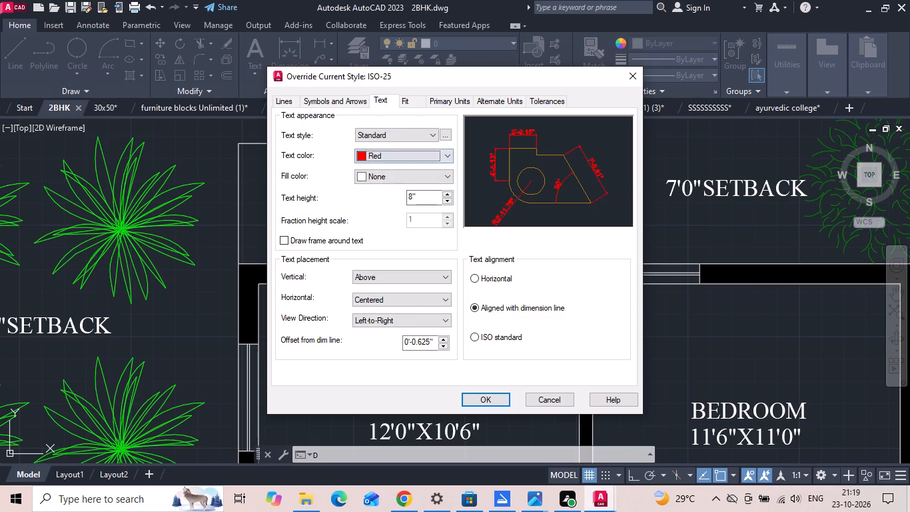
left_click(426, 197)
key("BackSpace")
key("BackSpace")
key("BackSpace")
key("BackSpace")
key("BackSpace")
type("5\"")
key("Return")
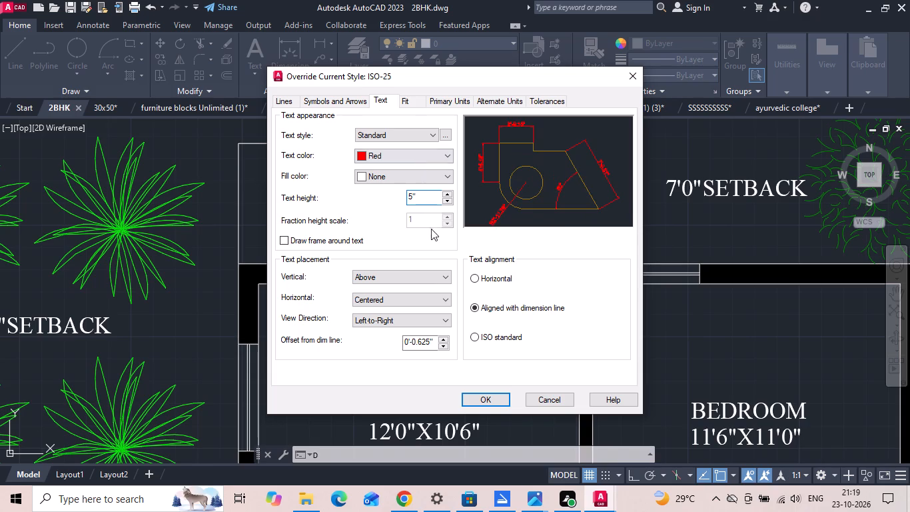
left_click(472, 399)
left_click(604, 174)
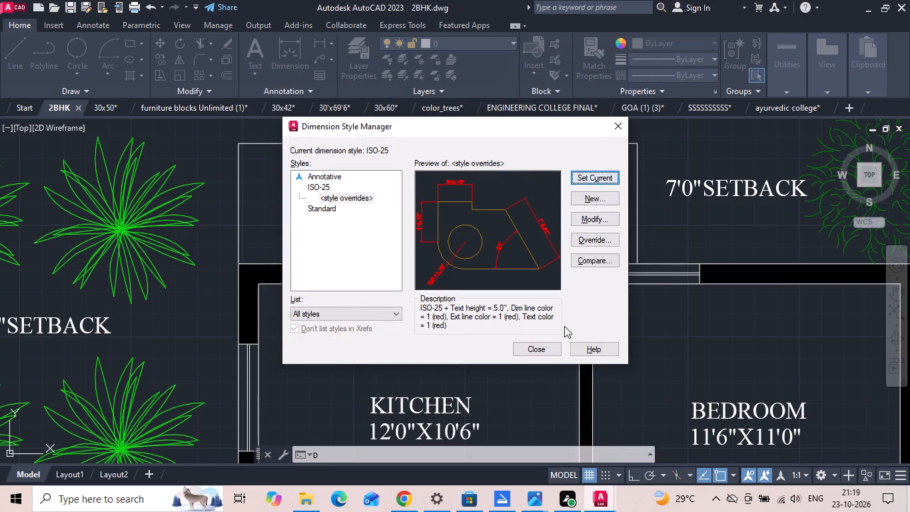
left_click(547, 343)
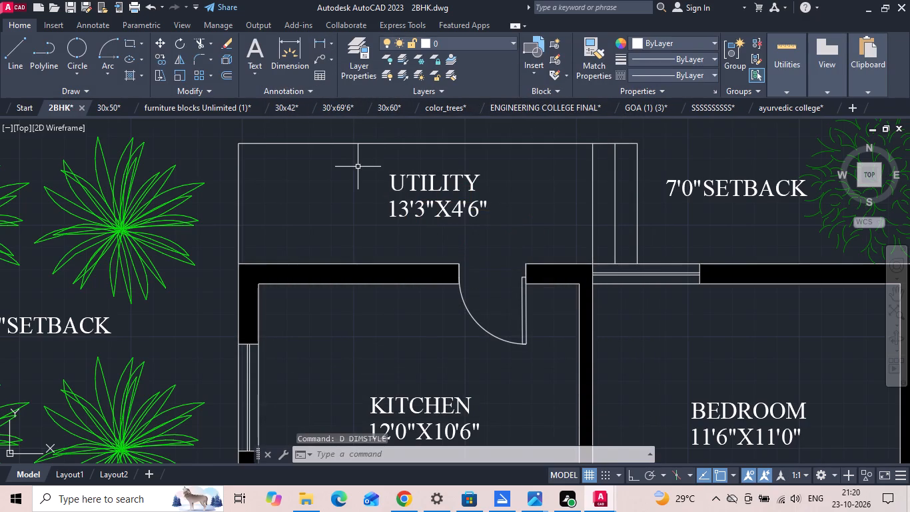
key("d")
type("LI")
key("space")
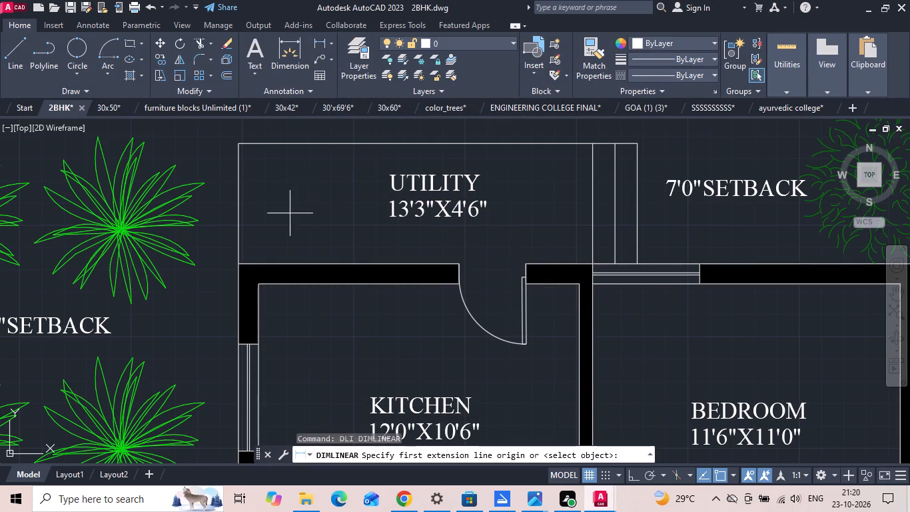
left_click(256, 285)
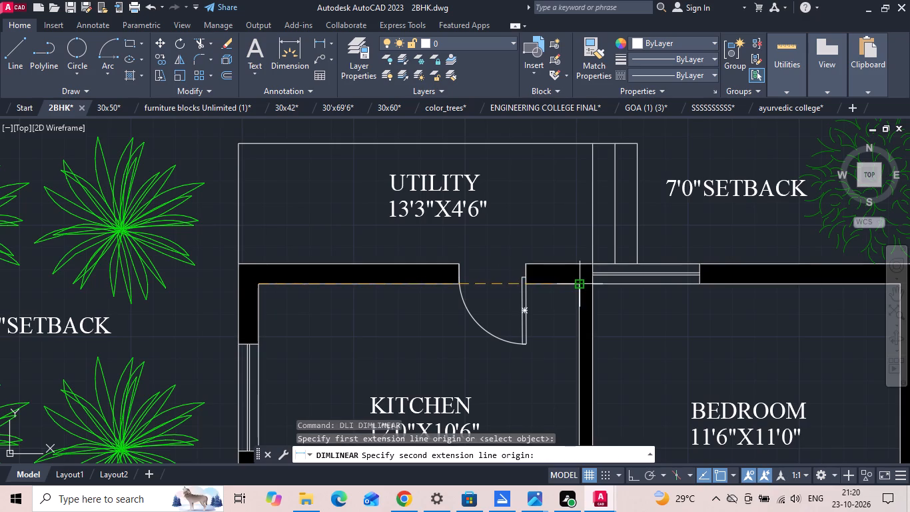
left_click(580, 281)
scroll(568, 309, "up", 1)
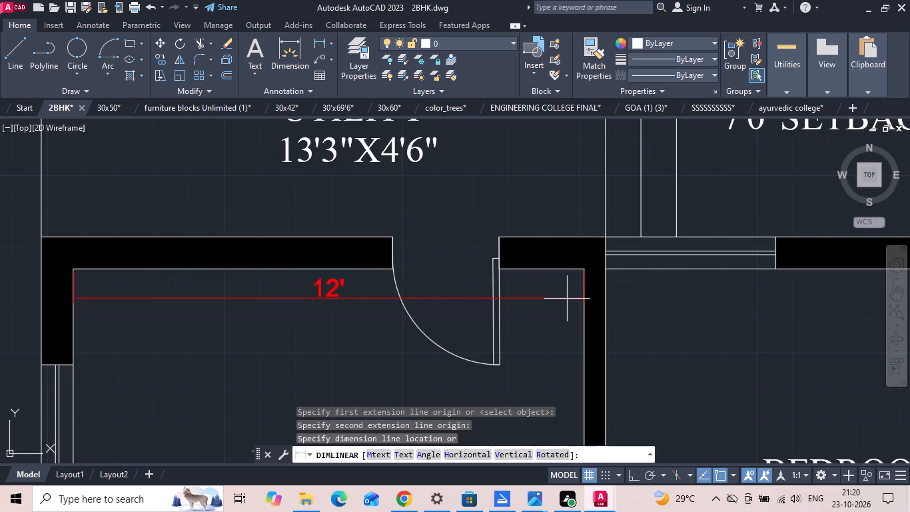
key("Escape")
Change the ISO-25 style override's dimension lines and extension lines to green and make it current.
type("D")
key("space")
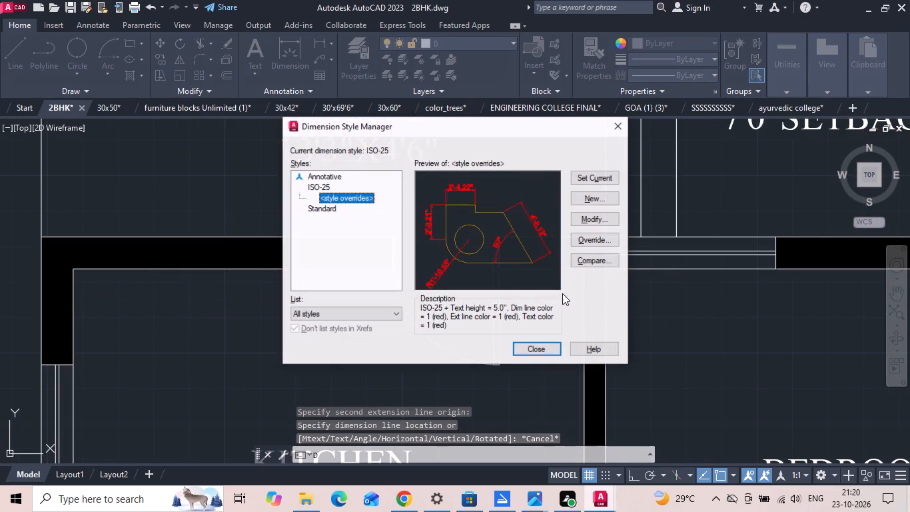
left_click(590, 217)
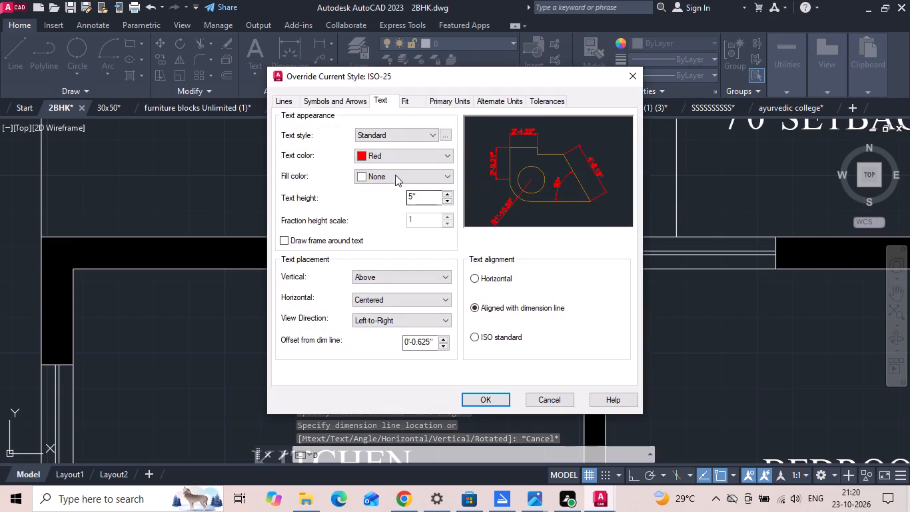
left_click(279, 98)
left_click(356, 129)
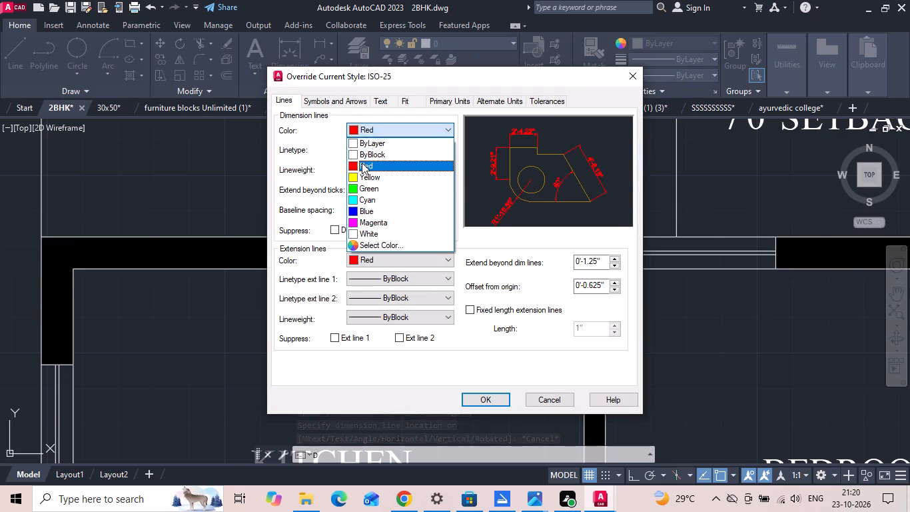
left_click(352, 189)
left_click(355, 257)
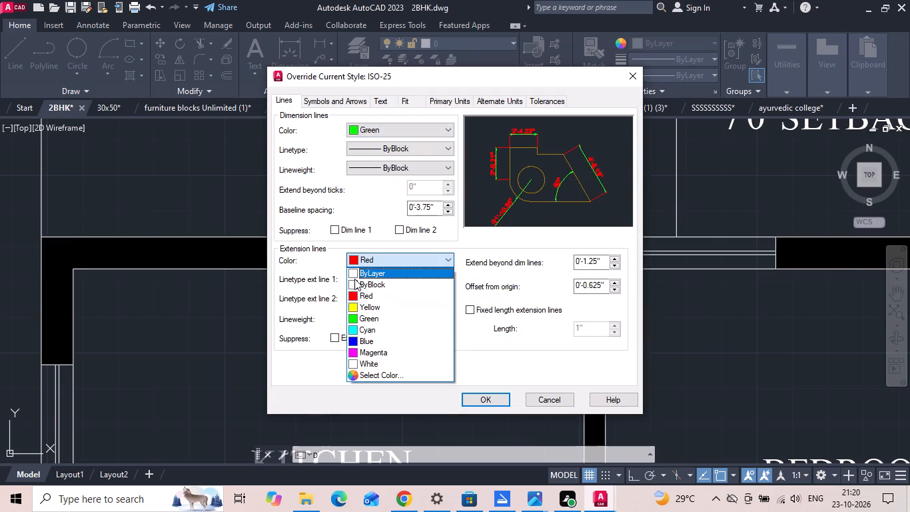
left_click(354, 315)
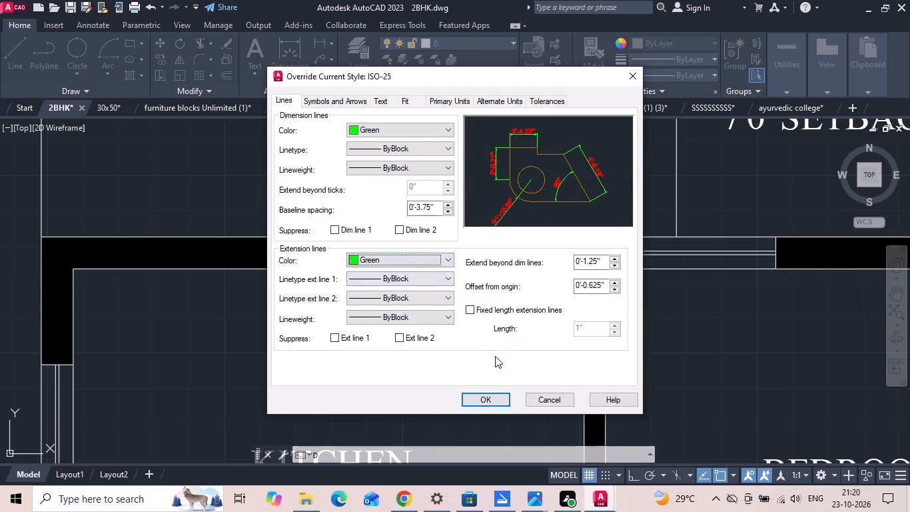
left_click(468, 399)
left_click(596, 181)
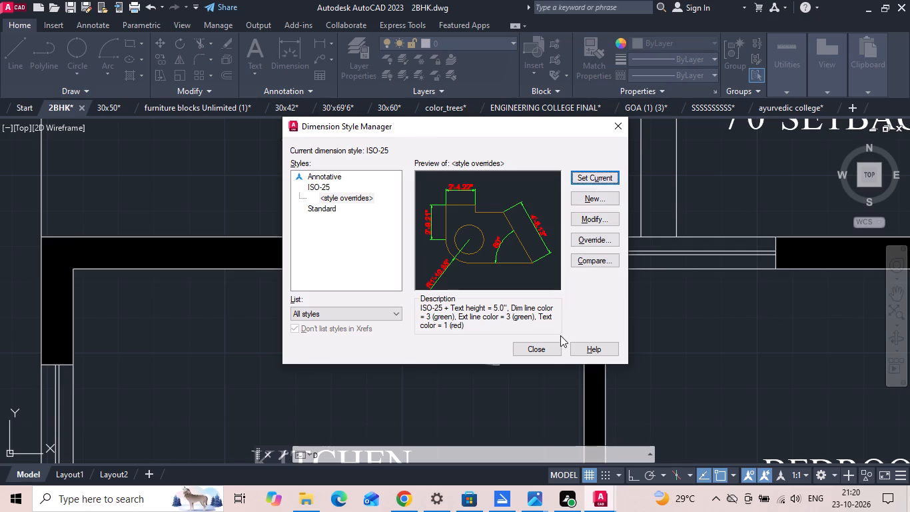
left_click(546, 350)
Dimension the kitchen's inner width, placing the dimension line just inside its north wall.
key("d")
type("LI")
key("space")
left_click(75, 271)
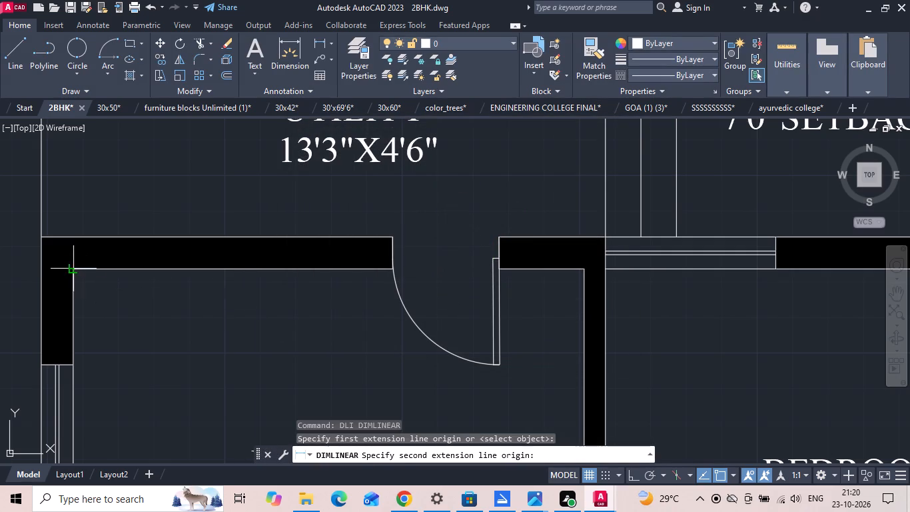
left_click(582, 270)
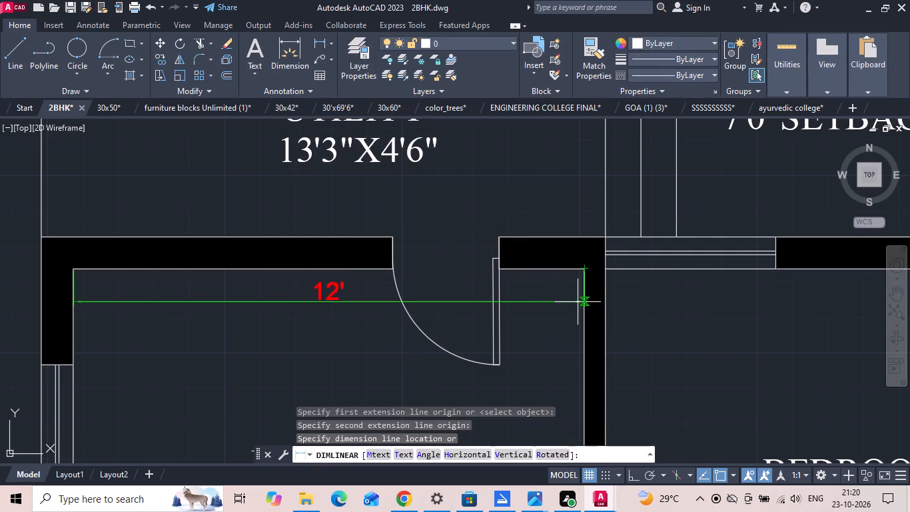
left_click(578, 302)
Dimension the kitchen's inner depth from its north-west corner to the stair corner, placing the dimension line just inside the west wall.
type("DLI")
key("space")
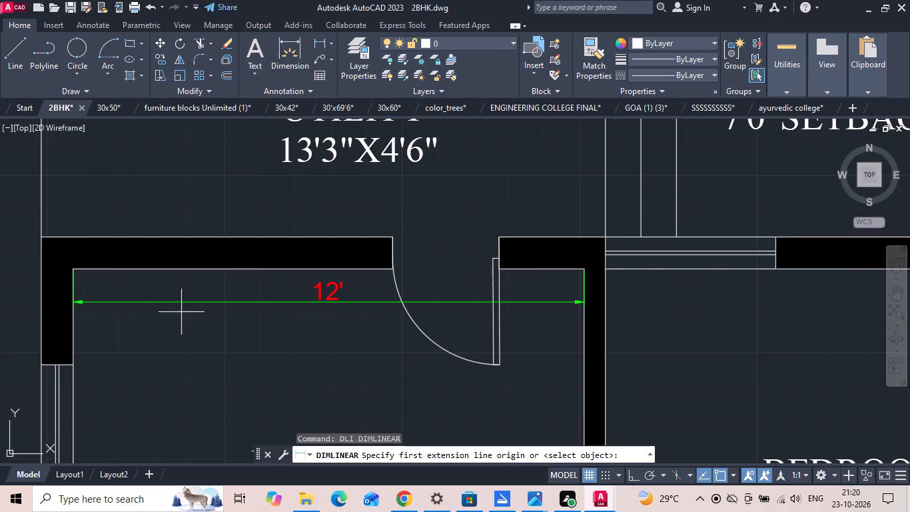
left_click(75, 269)
scroll(193, 199, "down", 2)
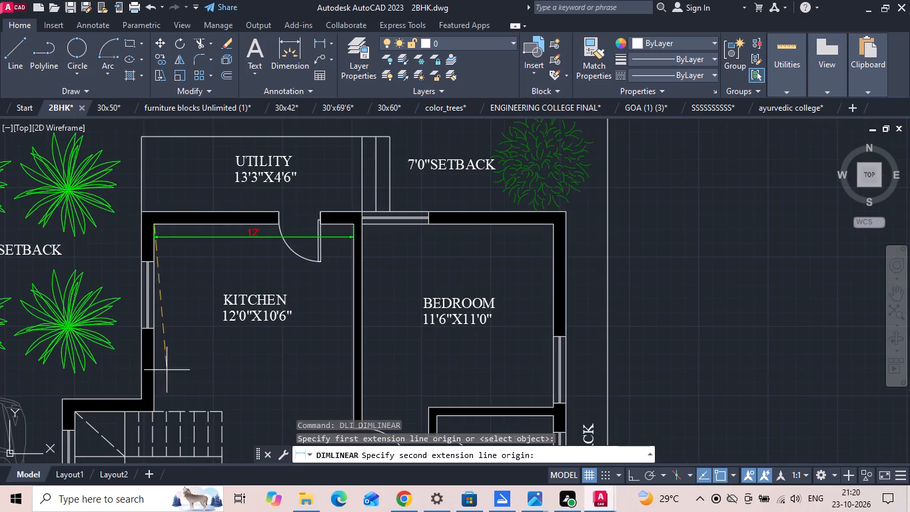
scroll(161, 402, "up", 2)
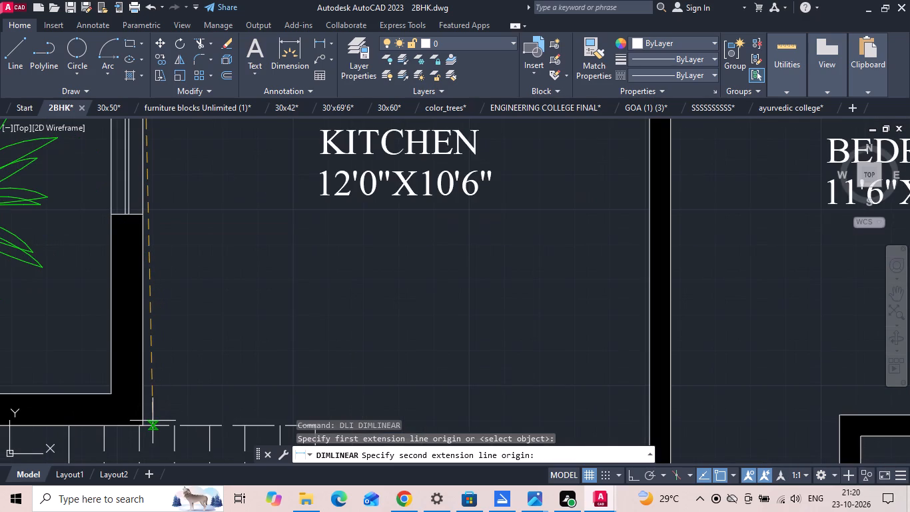
left_click(144, 420)
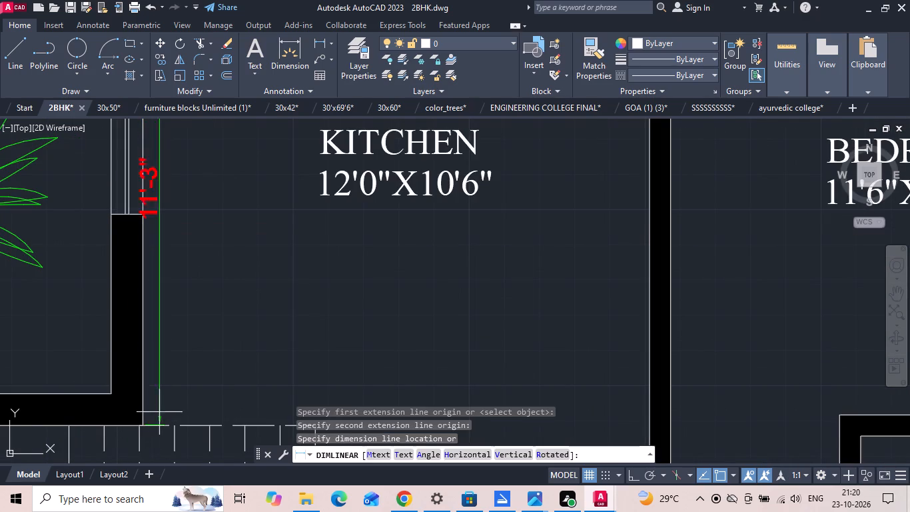
scroll(187, 400, "down", 1)
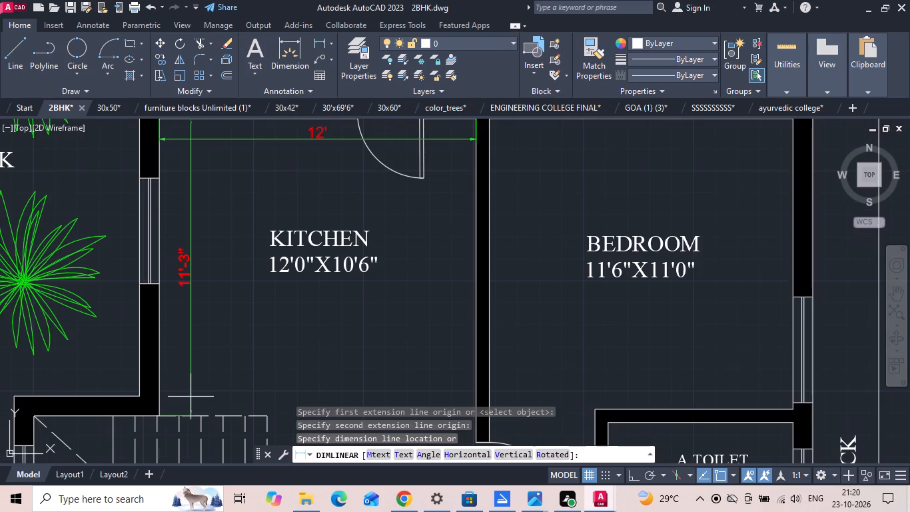
scroll(191, 397, "down", 1)
middle_click_drag(190, 395, 226, 337)
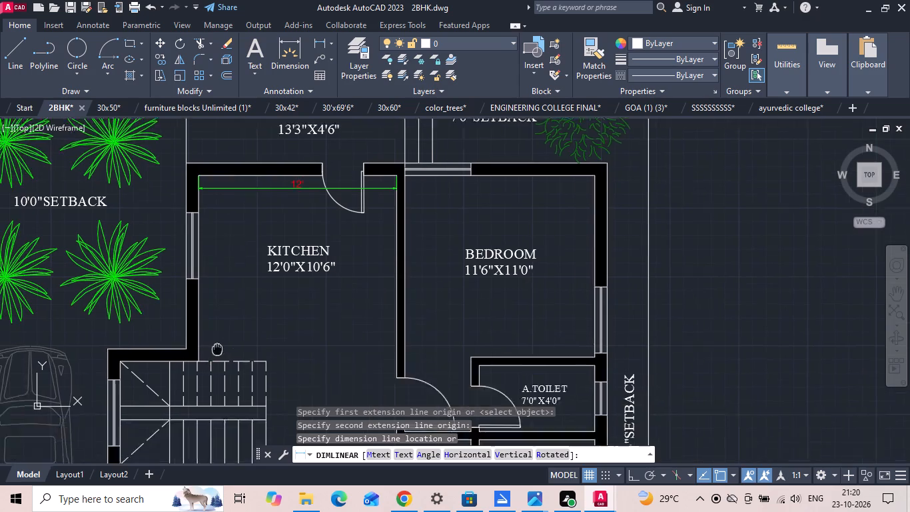
middle_click_drag(226, 337, 243, 315)
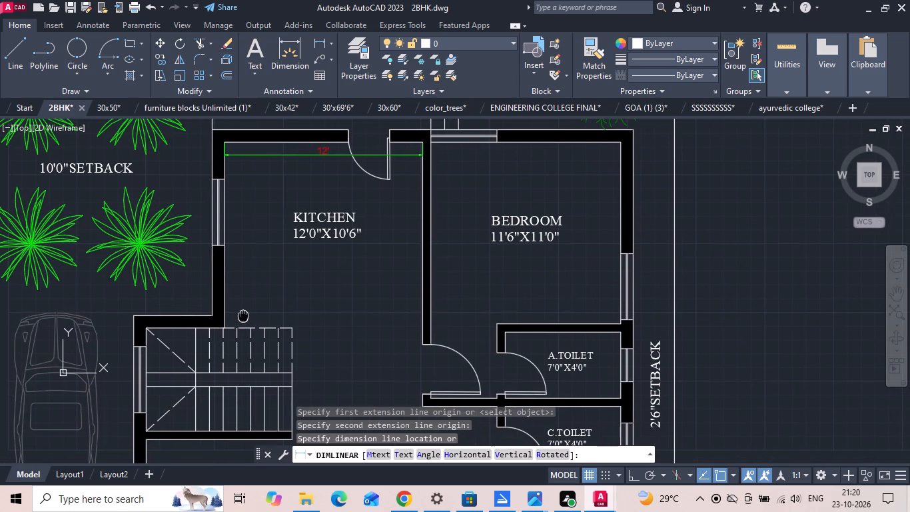
left_click(243, 315)
On the furniture-free plan, dimension the pooja room's inner depth, placing the dimension line just inside its west wall.
scroll(325, 285, "down", 2)
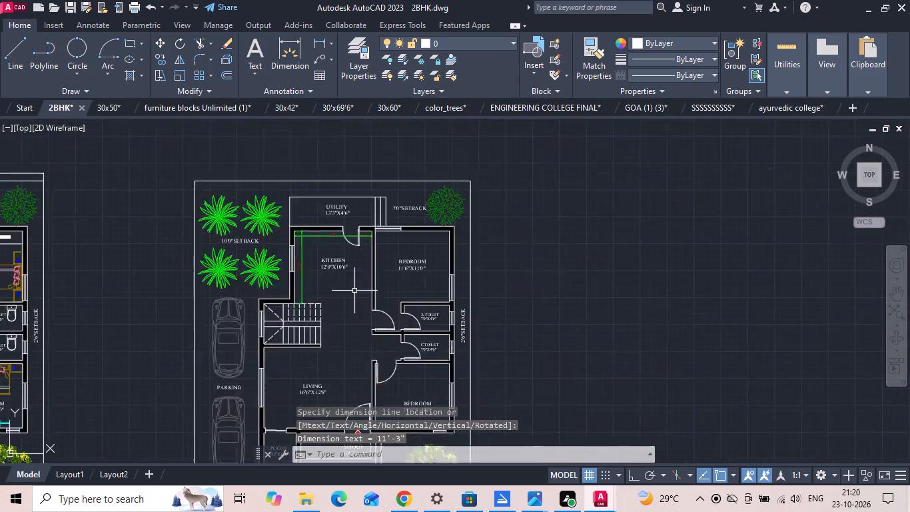
scroll(355, 291, "down", 1)
scroll(79, 283, "up", 2)
middle_click_drag(75, 283, 209, 287)
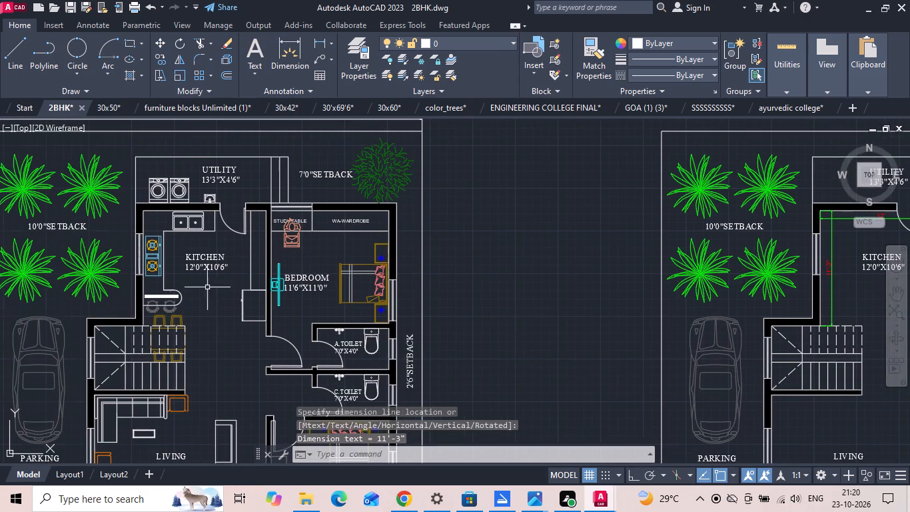
left_click(318, 39)
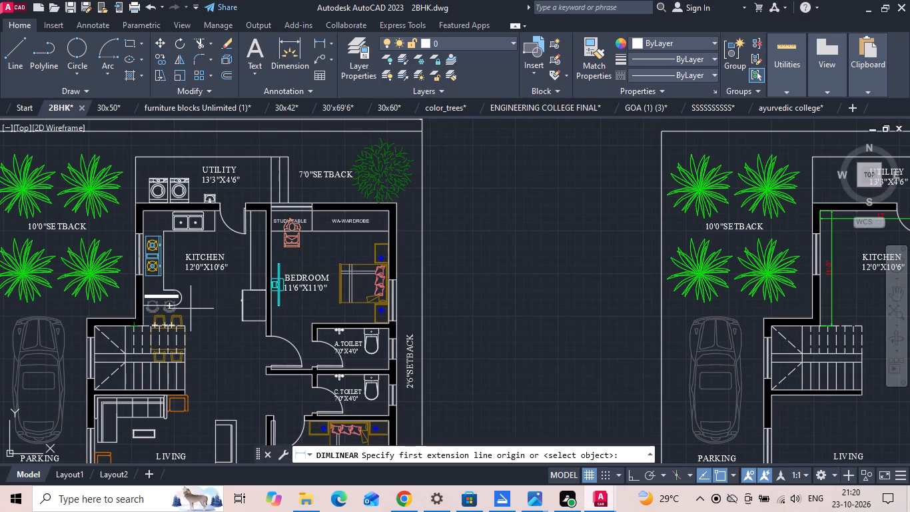
middle_click_drag(190, 307, 315, 247)
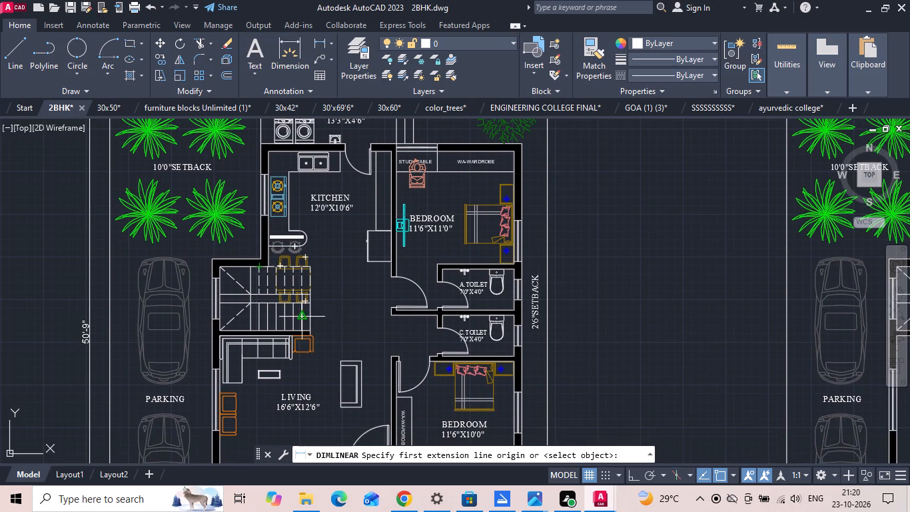
scroll(201, 277, "down", 1)
middle_click_drag(719, 408, 636, 319)
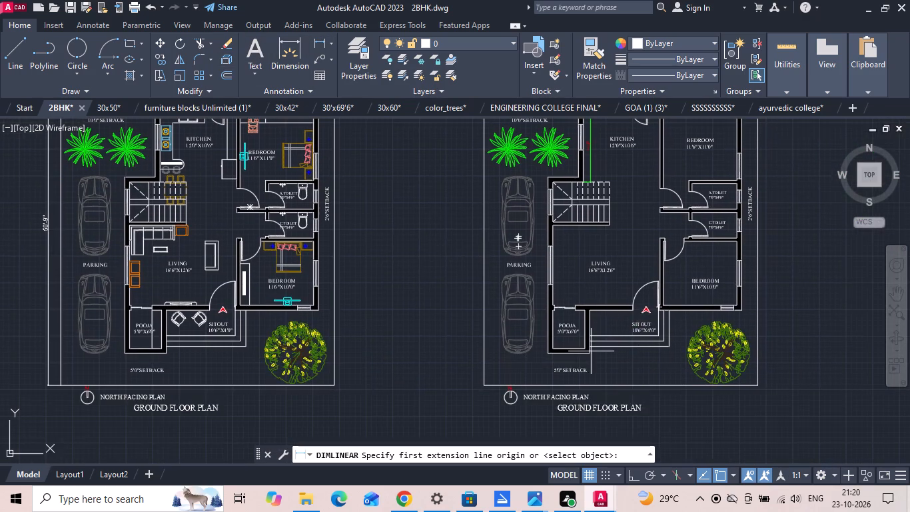
scroll(588, 349, "up", 3)
scroll(440, 201, "up", 2)
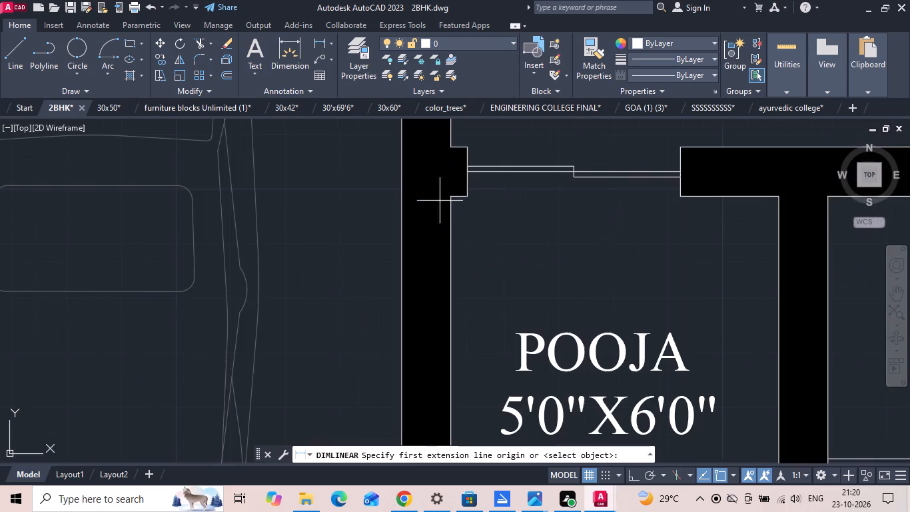
left_click(450, 195)
scroll(450, 196, "down", 2)
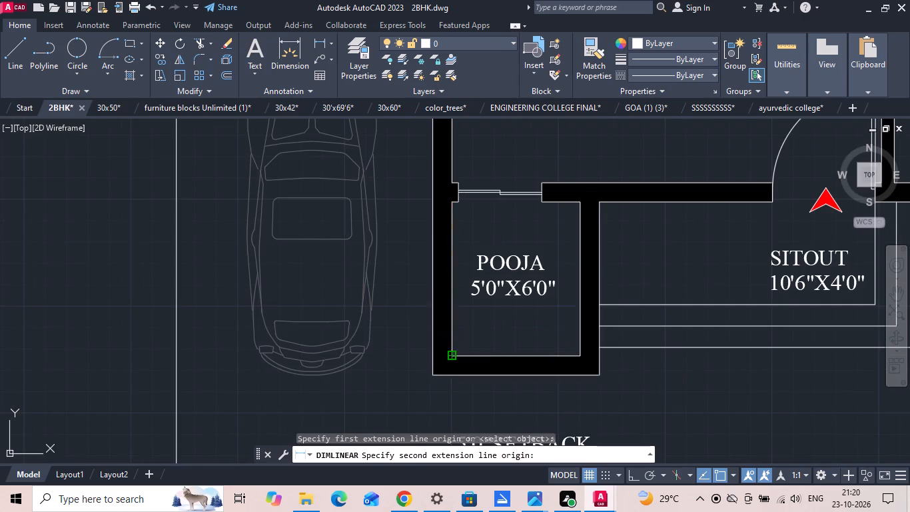
left_click(452, 351)
scroll(460, 343, "up", 2)
left_click(479, 335)
Dimension the pooja room's inner width, placing the dimension line just inside its south wall.
key("space")
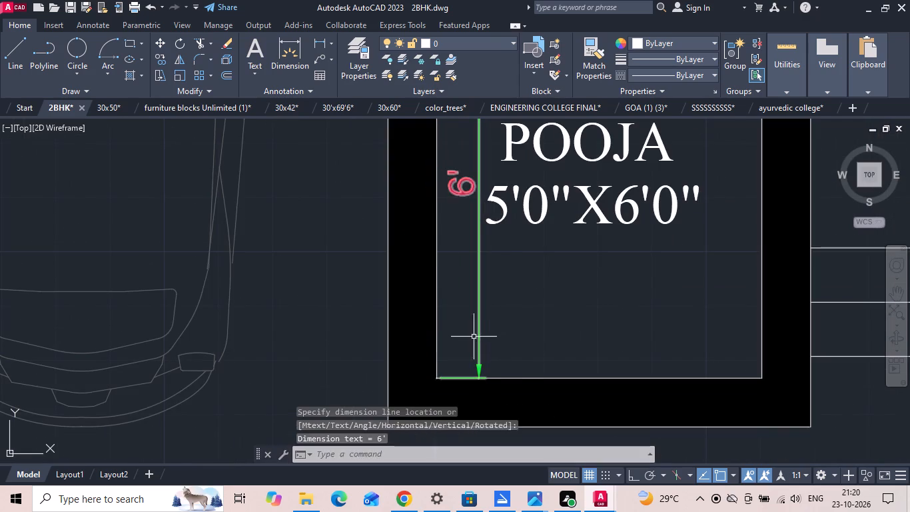
left_click_drag(434, 377, 440, 377)
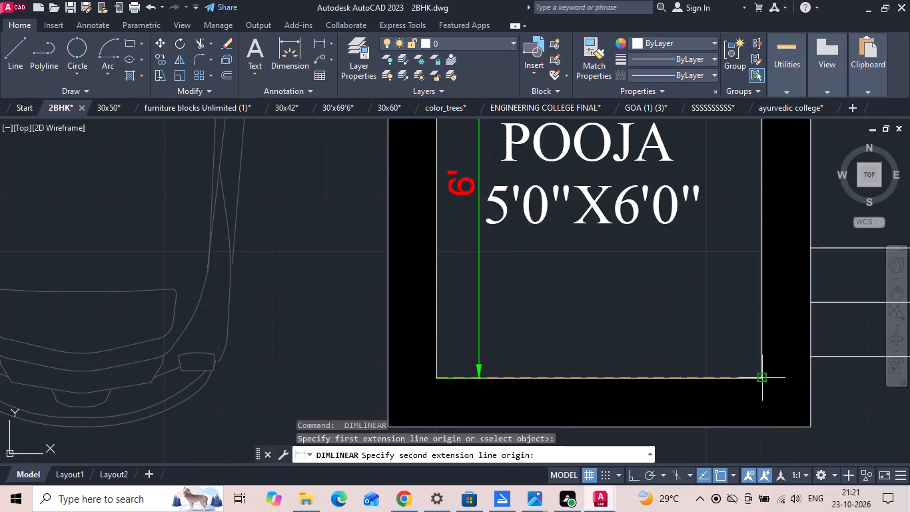
left_click(761, 377)
left_click(754, 352)
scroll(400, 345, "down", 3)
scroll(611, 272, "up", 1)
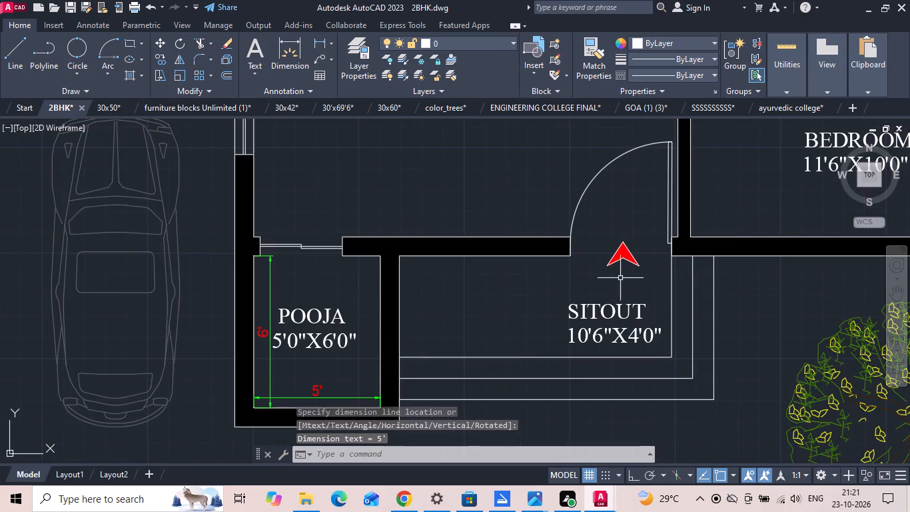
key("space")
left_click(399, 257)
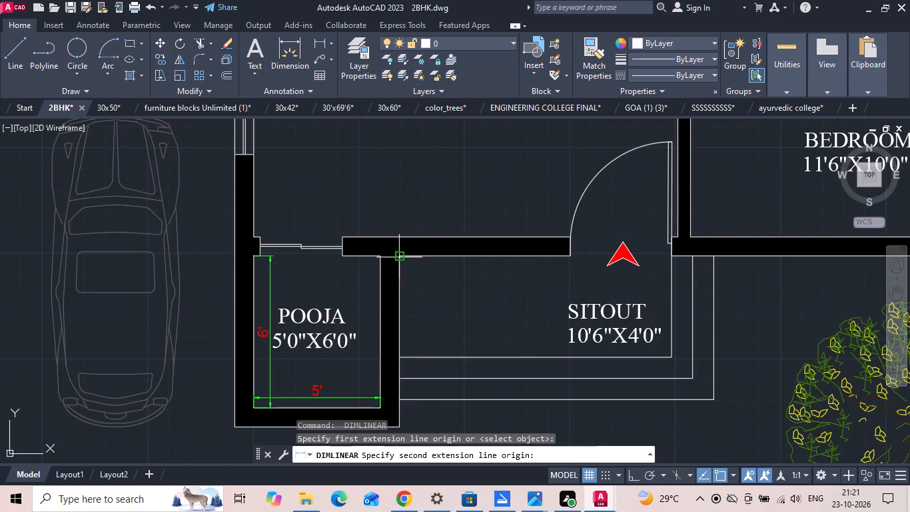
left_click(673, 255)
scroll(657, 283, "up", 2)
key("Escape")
Dimension the sitout's width from the pooja wall to its east edge, placing the dimension line just below the house wall.
key("space")
scroll(438, 257, "down", 2)
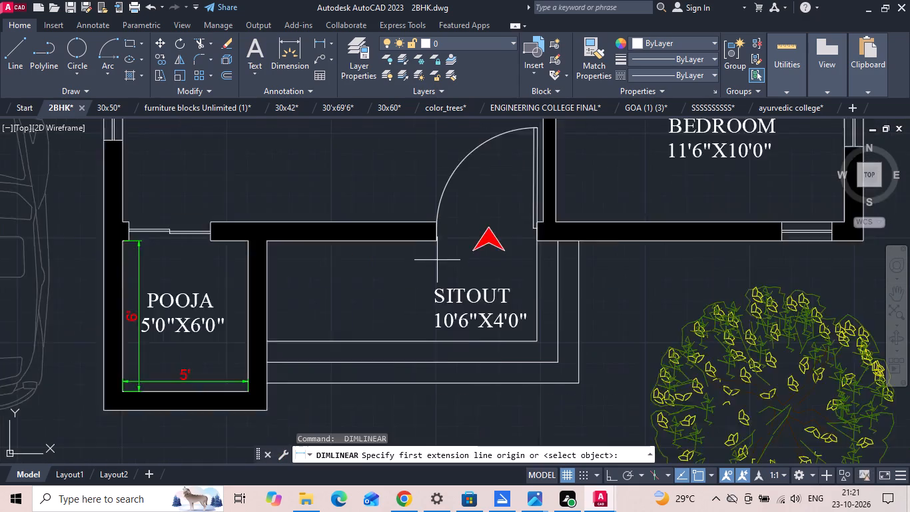
scroll(437, 261, "up", 1)
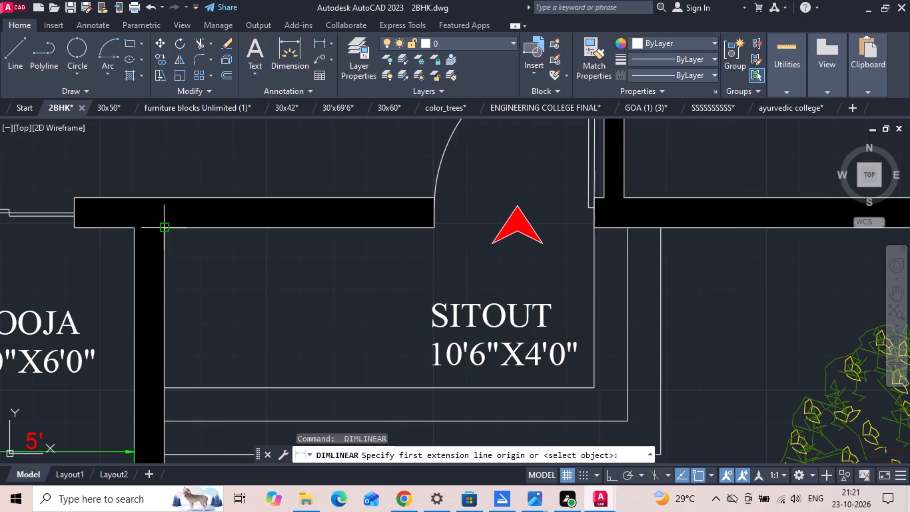
left_click(166, 226)
left_click(597, 225)
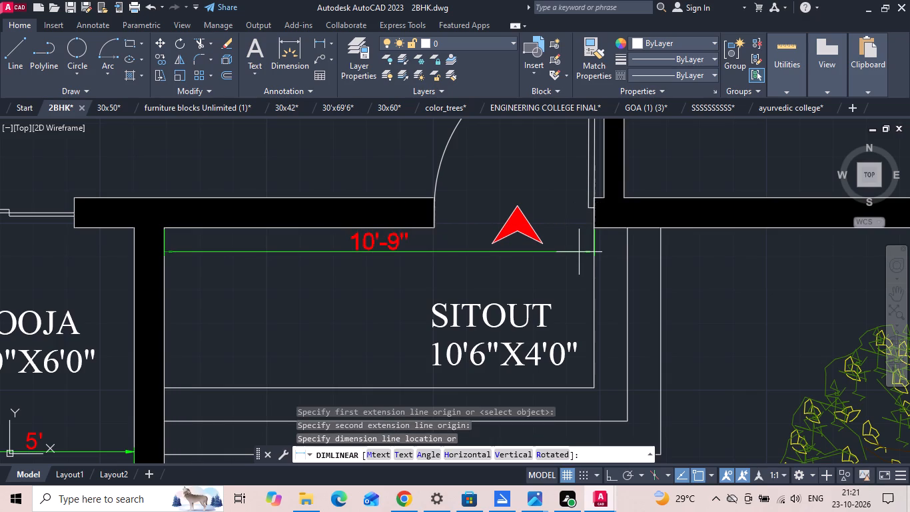
left_click(579, 252)
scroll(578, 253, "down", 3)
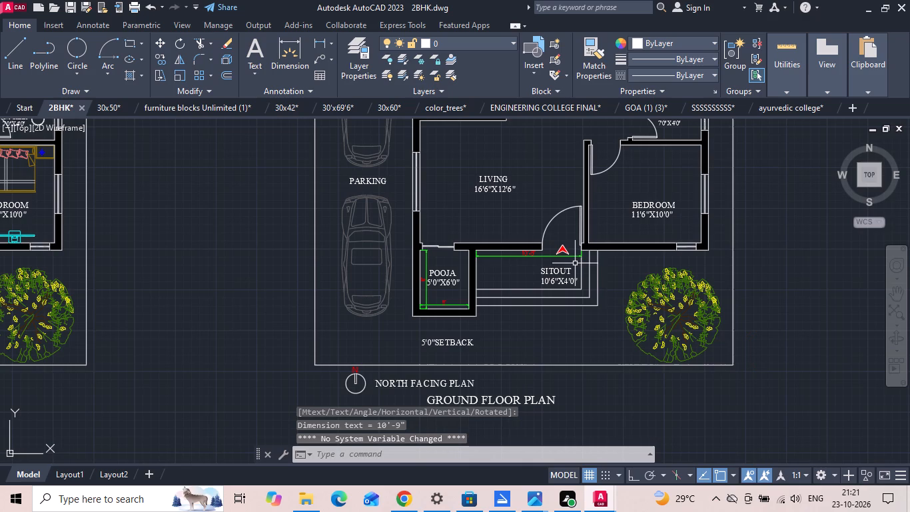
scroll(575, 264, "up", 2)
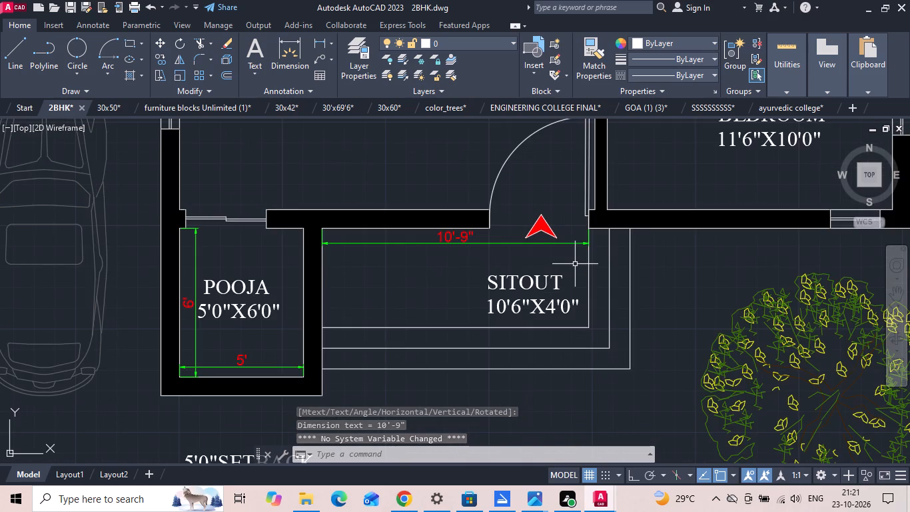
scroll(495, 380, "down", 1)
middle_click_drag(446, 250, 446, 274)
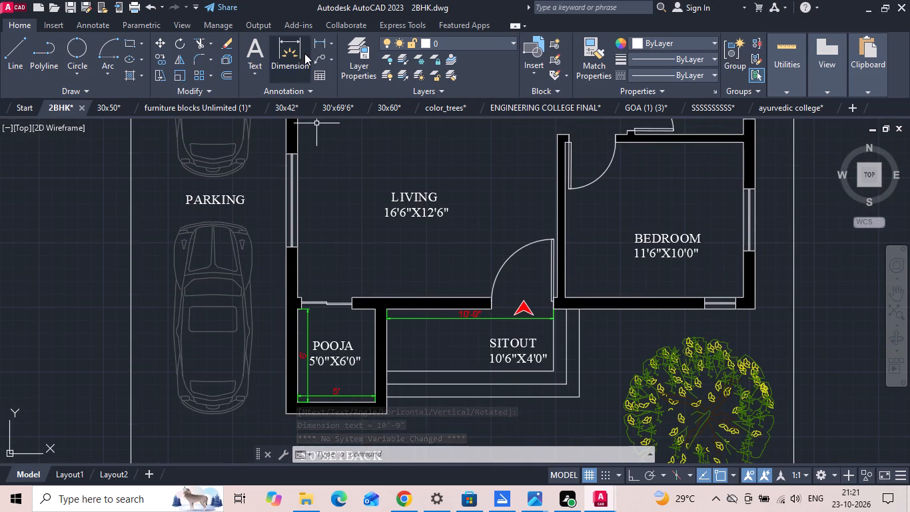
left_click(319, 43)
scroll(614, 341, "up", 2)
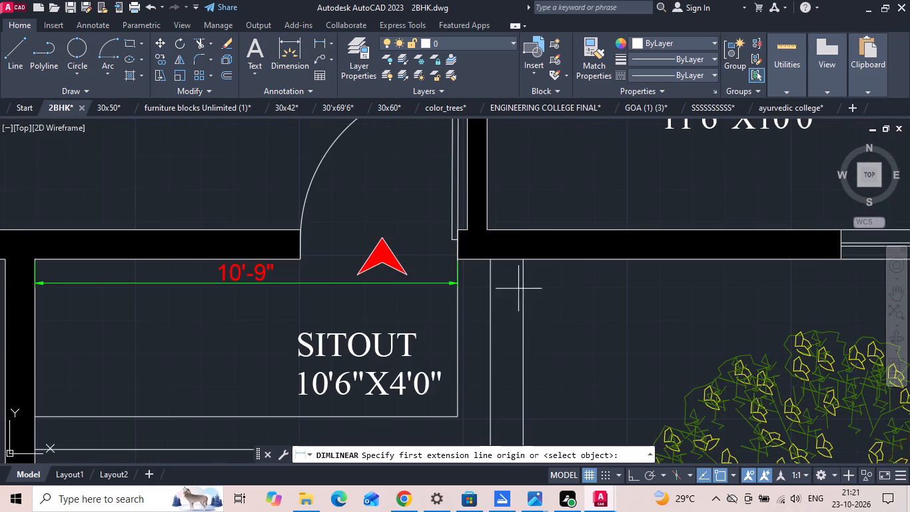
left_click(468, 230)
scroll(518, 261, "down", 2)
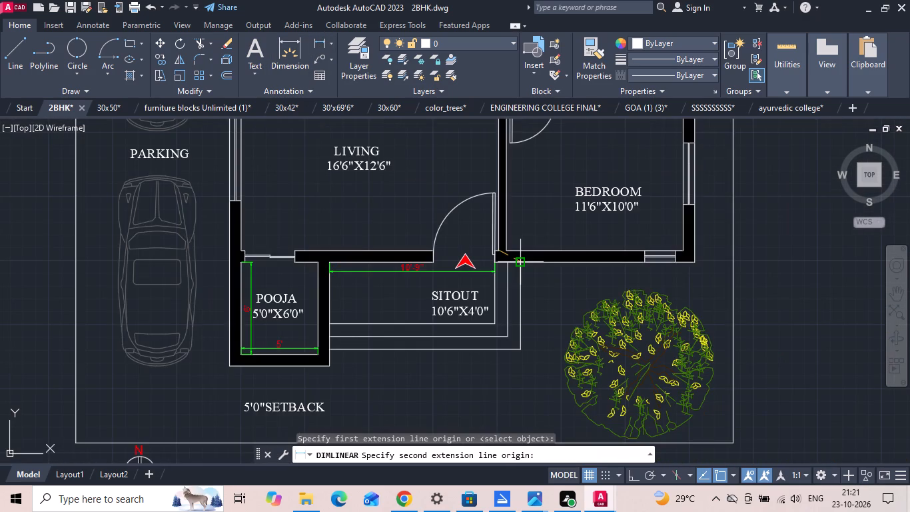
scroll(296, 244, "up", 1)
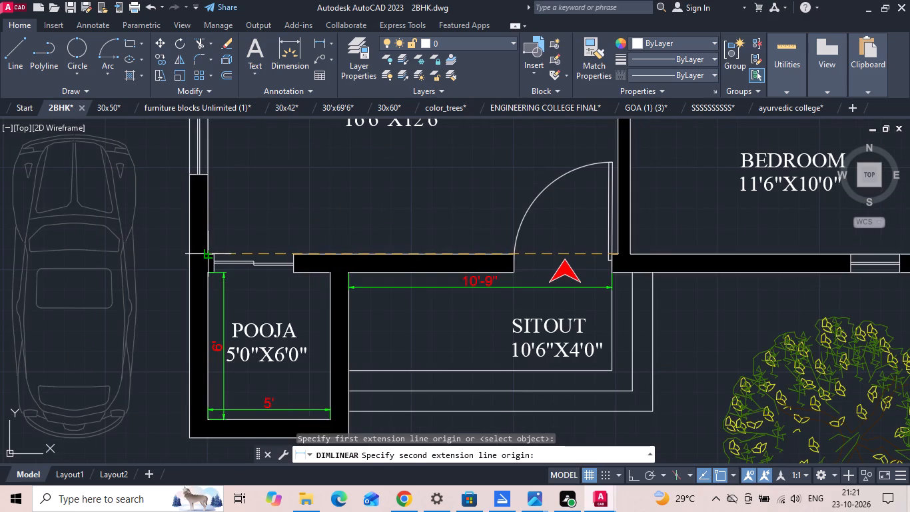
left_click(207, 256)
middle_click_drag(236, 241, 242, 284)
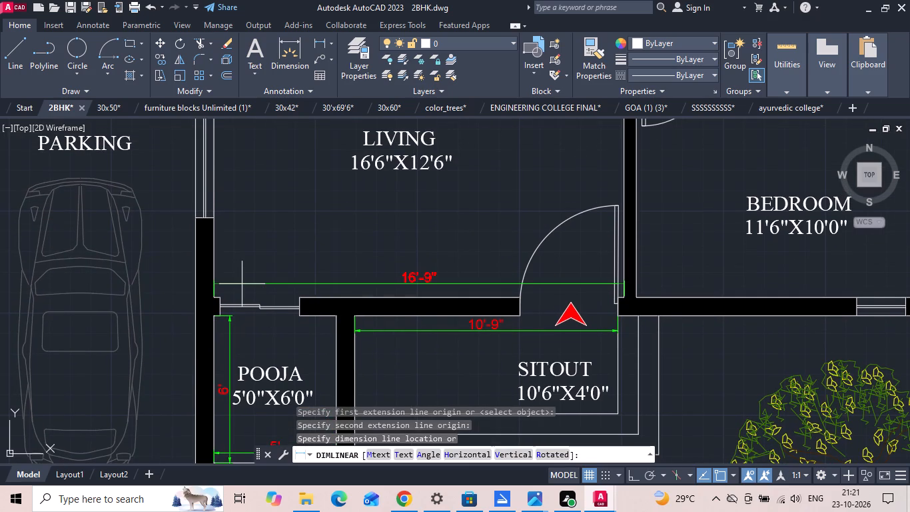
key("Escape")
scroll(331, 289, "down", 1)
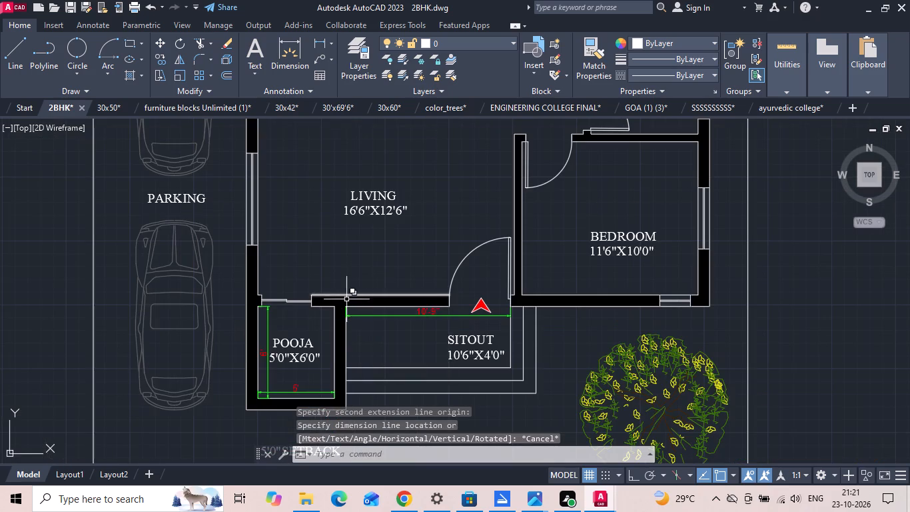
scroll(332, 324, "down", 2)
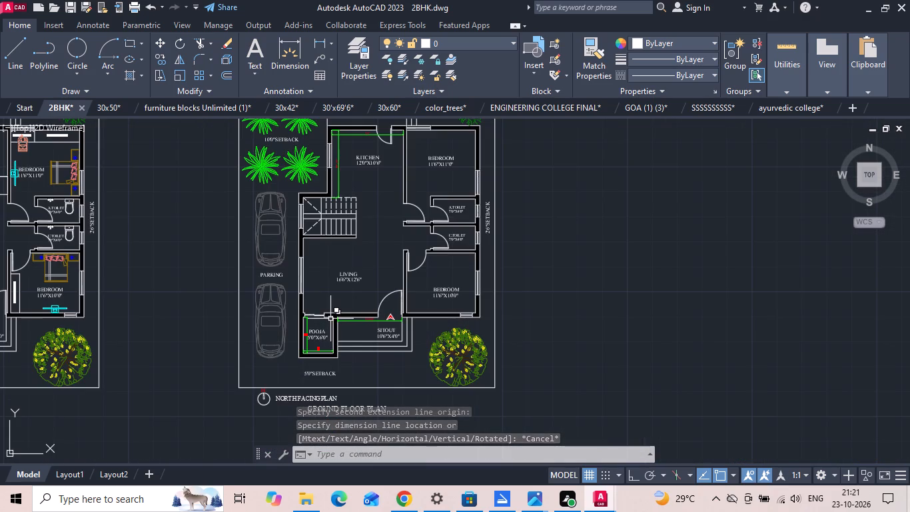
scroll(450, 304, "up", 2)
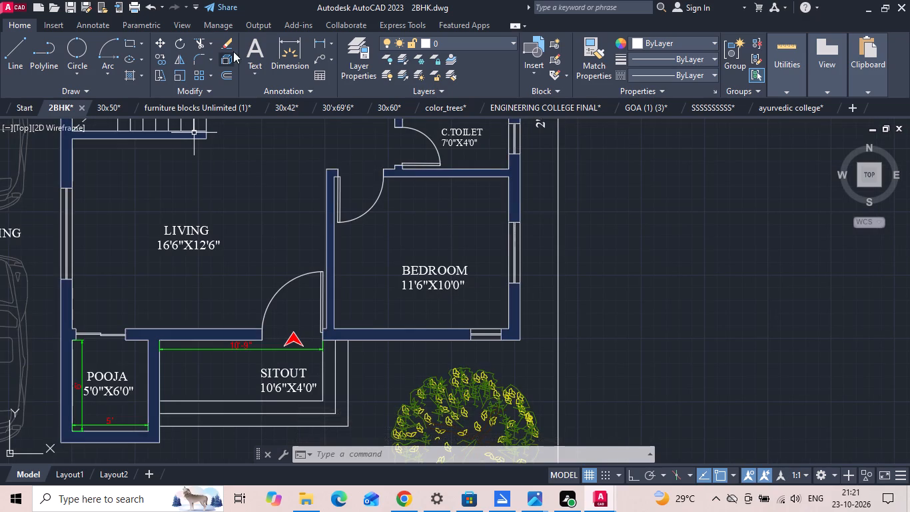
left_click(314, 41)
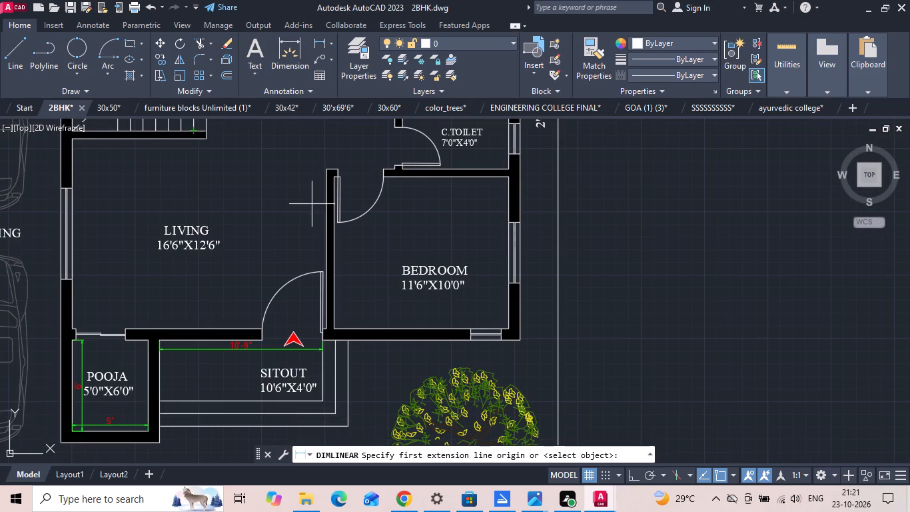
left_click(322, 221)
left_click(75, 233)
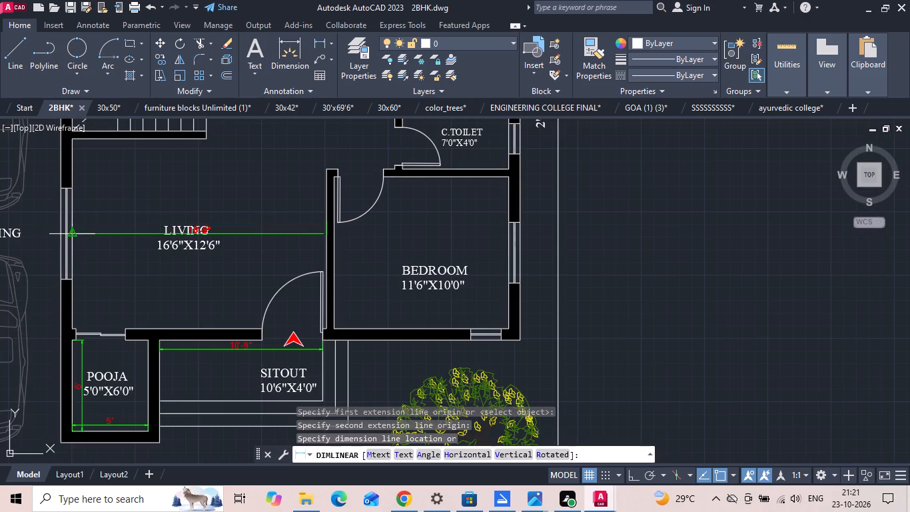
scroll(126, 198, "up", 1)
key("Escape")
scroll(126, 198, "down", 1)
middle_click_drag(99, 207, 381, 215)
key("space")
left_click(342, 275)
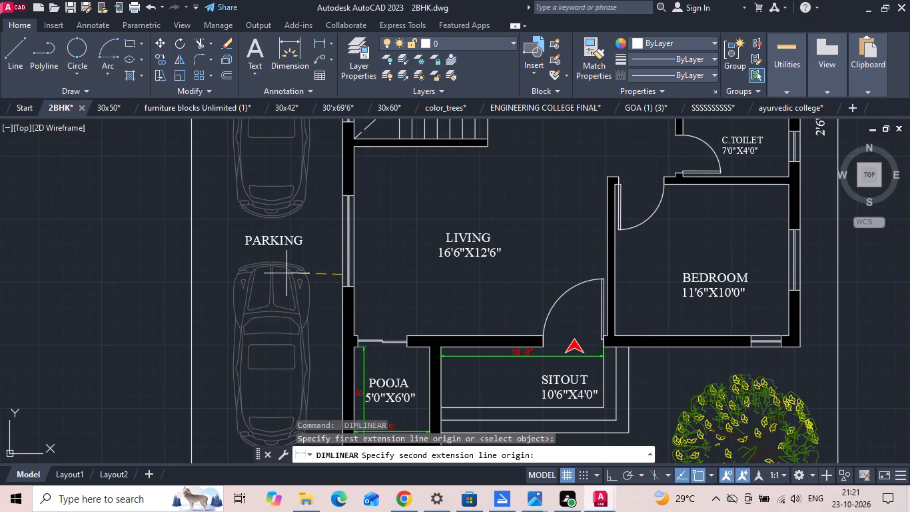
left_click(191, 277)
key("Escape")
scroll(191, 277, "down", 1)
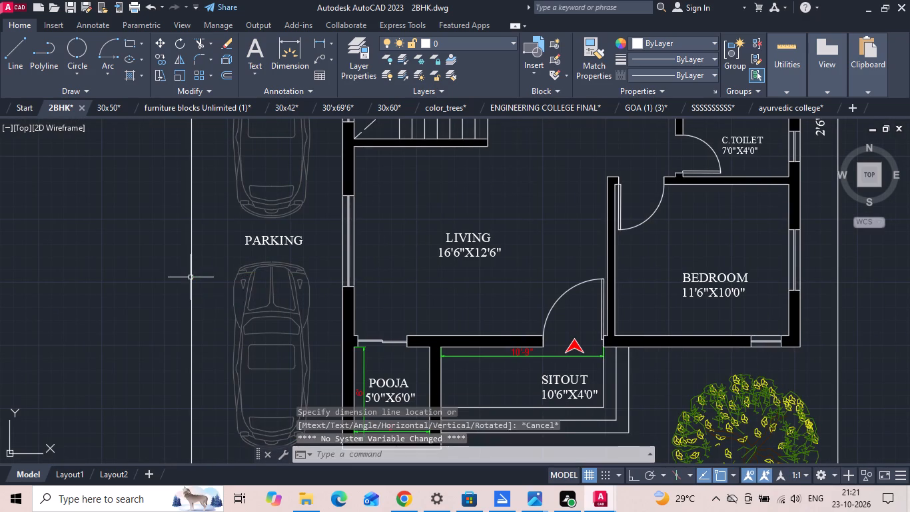
On the furniture-free plan, check the north bedroom's inner width with a trial linear dimension, without placing it.
scroll(193, 277, "down", 1)
middle_click_drag(289, 270, 327, 331)
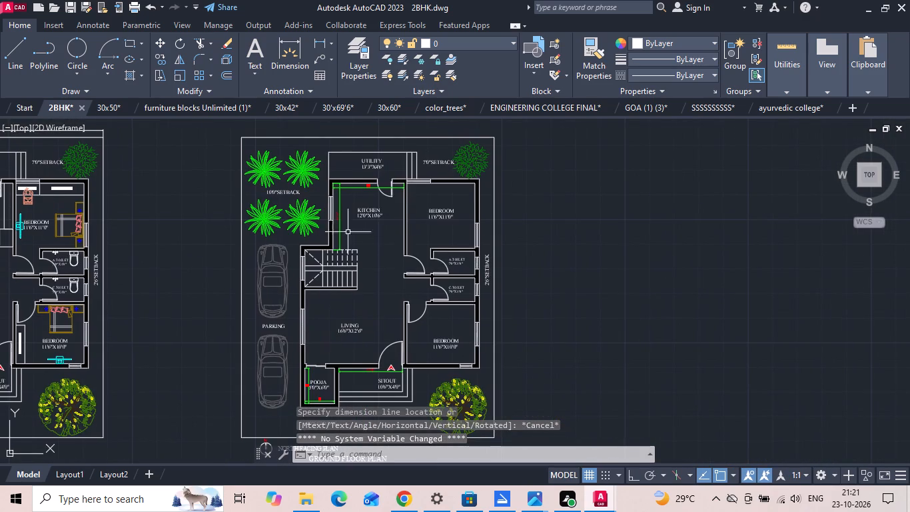
scroll(296, 195, "up", 2)
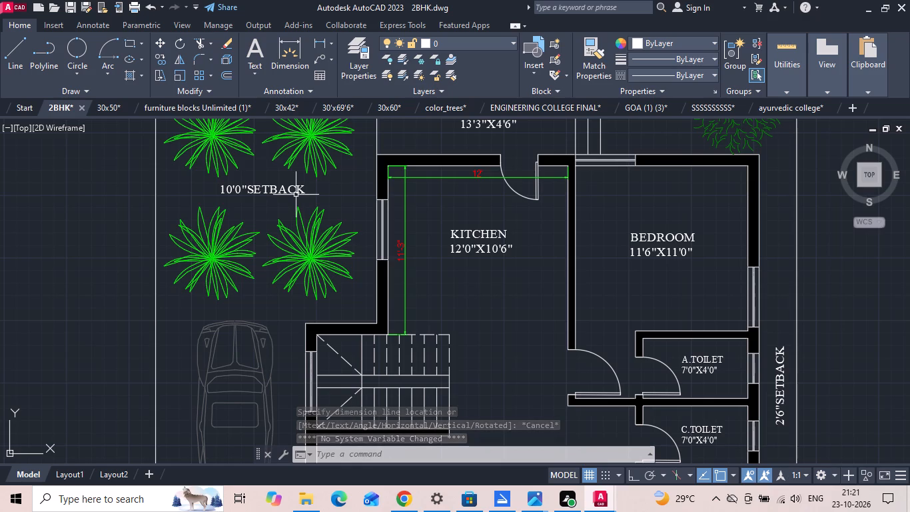
left_click(316, 42)
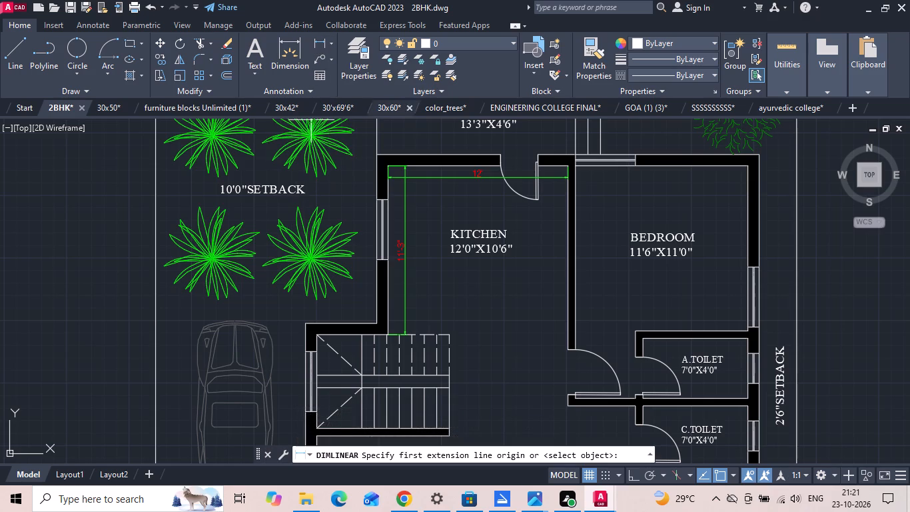
left_click(575, 228)
left_click(745, 229)
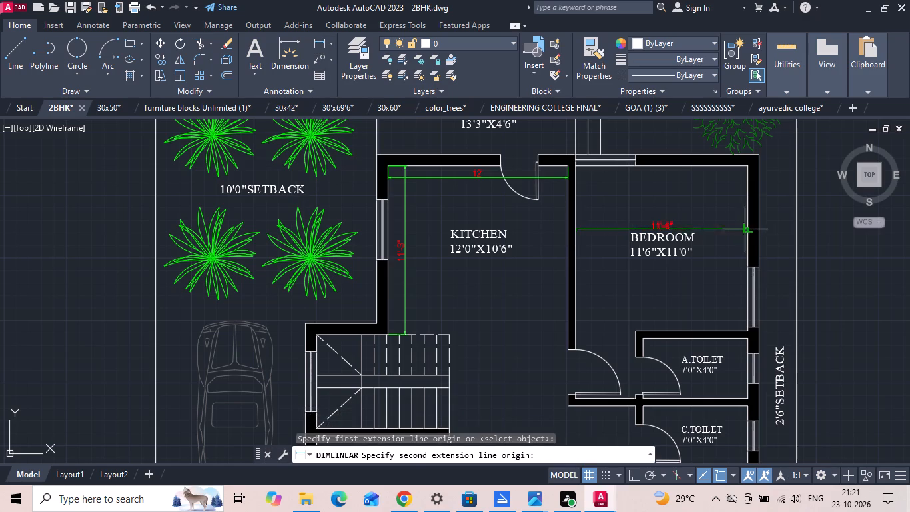
scroll(745, 229, "up", 1)
key("Escape")
scroll(567, 194, "down", 2)
scroll(527, 197, "up", 3)
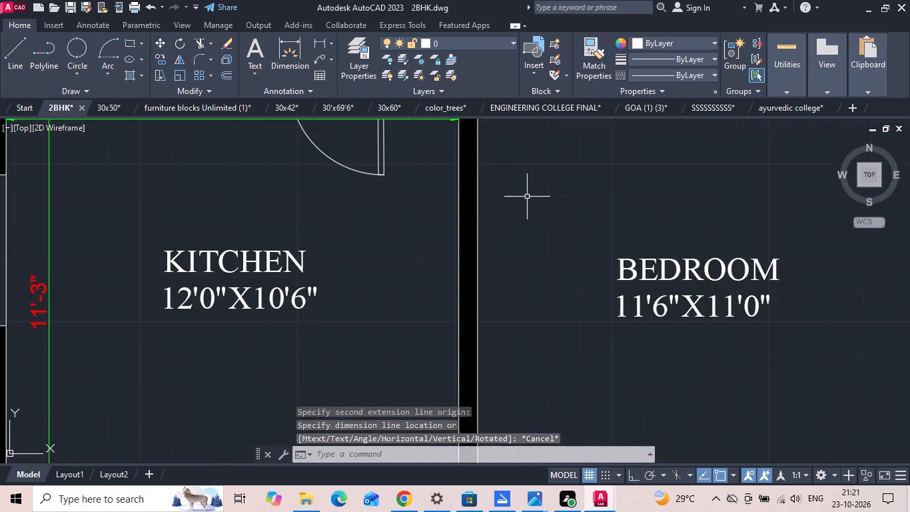
key("space")
scroll(454, 255, "down", 2)
key("Escape")
Change the living room's size label on the furniture-free plan to 16'9"X12'6".
middle_click_drag(402, 310, 408, 204)
scroll(408, 203, "down", 2)
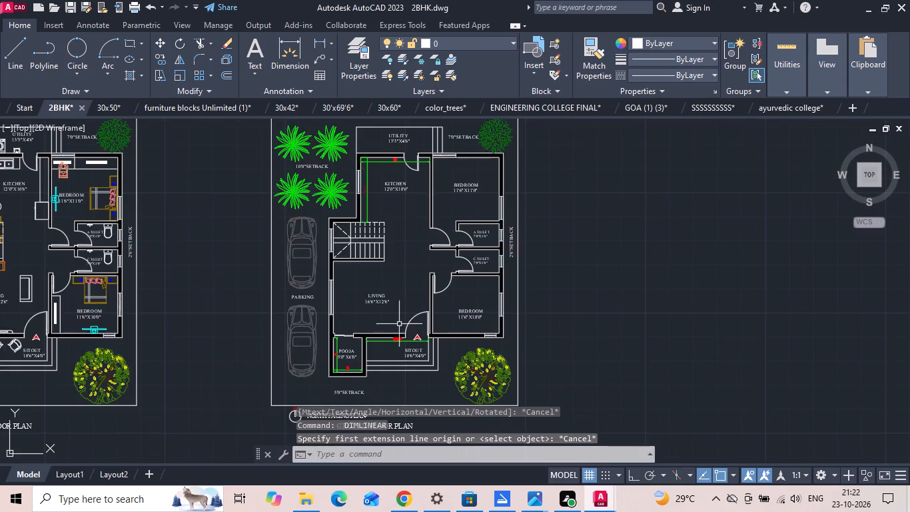
scroll(400, 333, "up", 2)
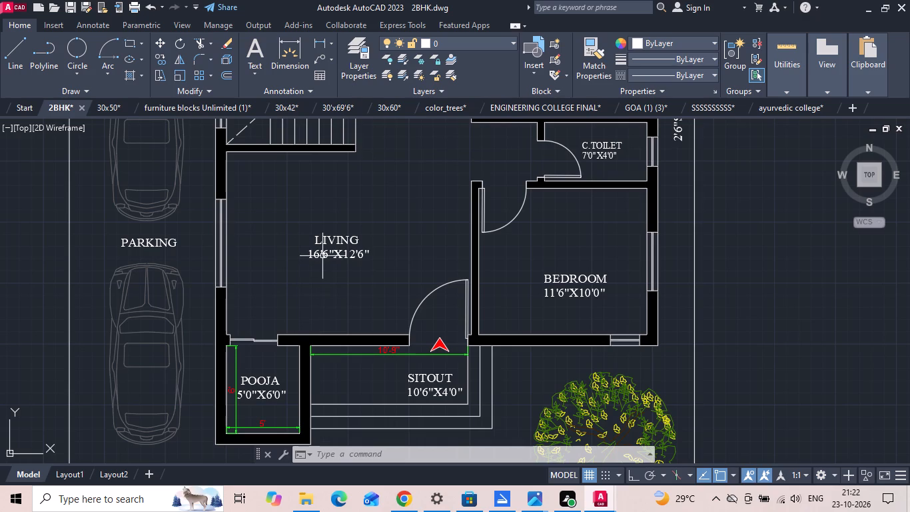
scroll(330, 266, "up", 2)
double_click(322, 234)
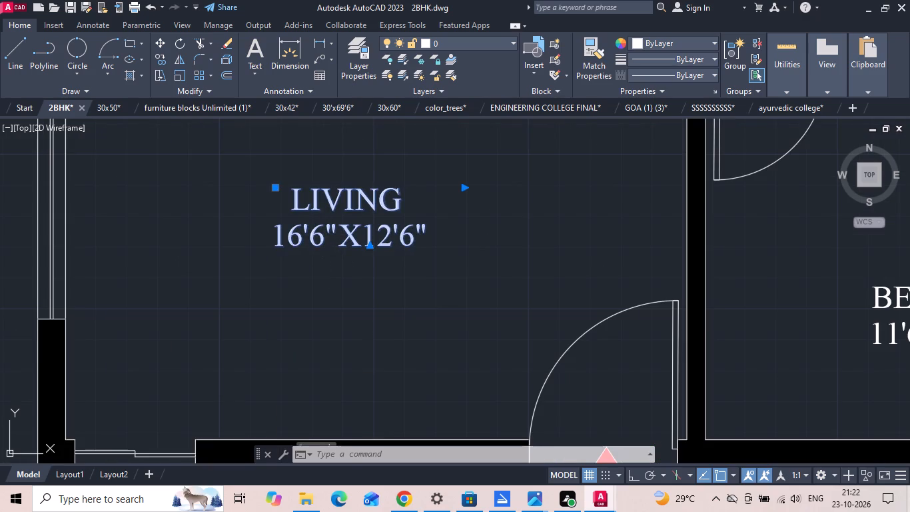
key("BackSpace")
key("9")
left_click(326, 295)
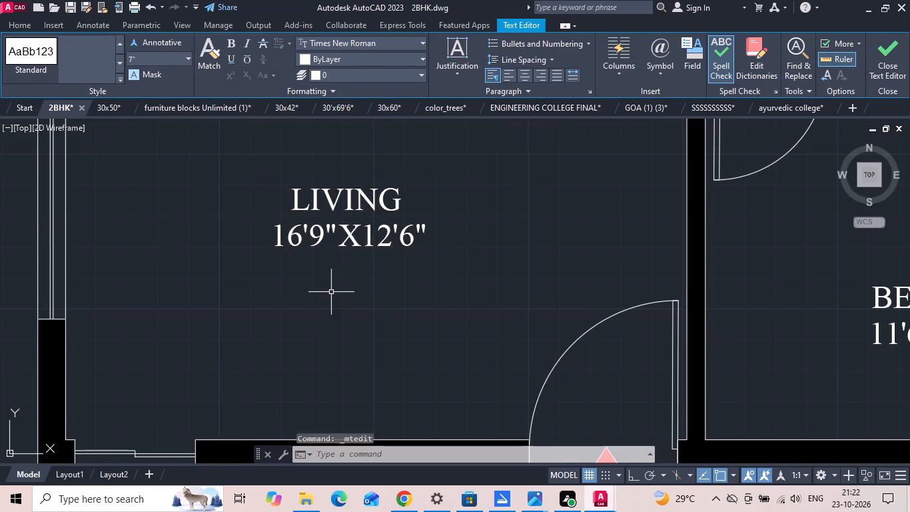
Change the living room's size label on the furnished plan to 16'9"X12'6" as well.
scroll(344, 282, "down", 1)
scroll(388, 246, "down", 3)
middle_click_drag(108, 270, 402, 270)
scroll(301, 253, "up", 3)
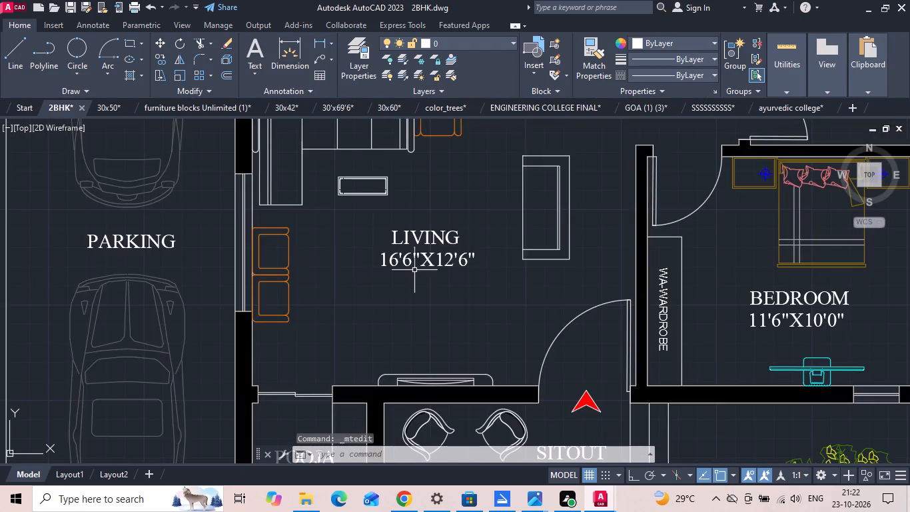
scroll(426, 267, "up", 1)
double_click(400, 259)
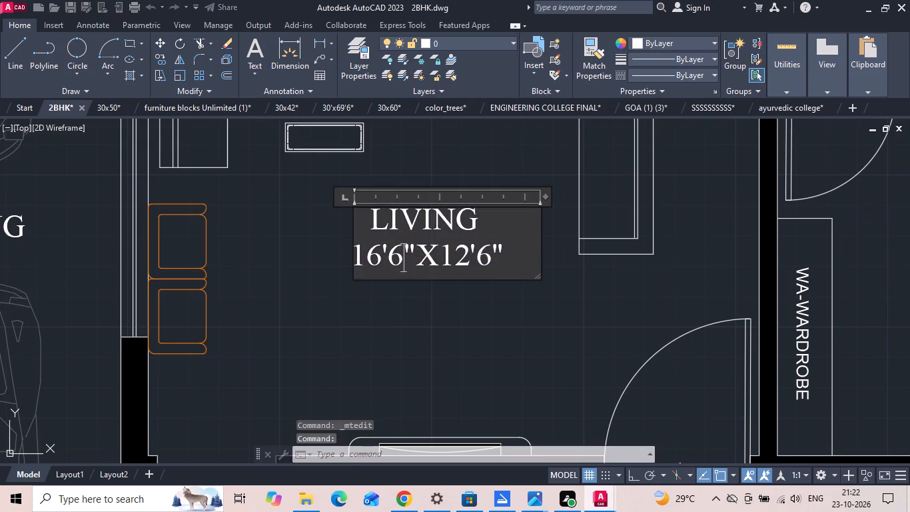
key("BackSpace")
key("9")
left_click(248, 267)
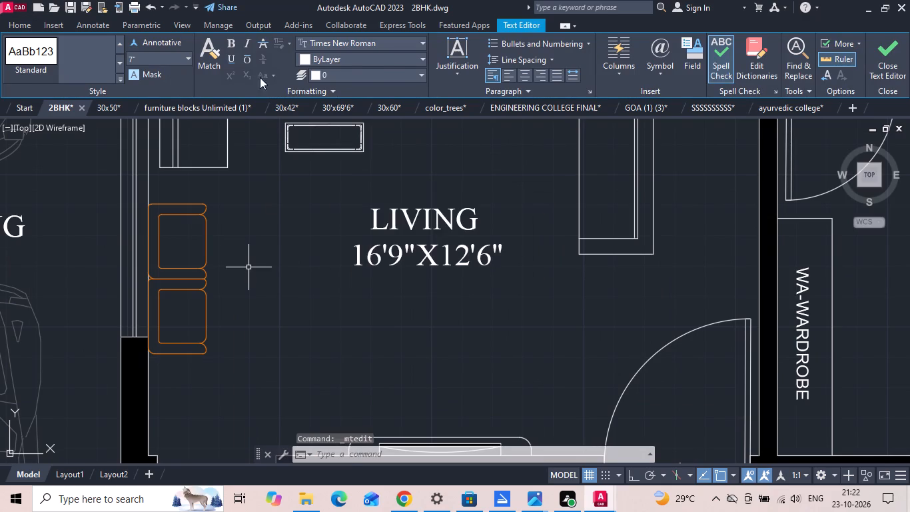
Check the furnished plan's living room width between its inner wall faces with a trial linear dimension, without placing it.
left_click(315, 39)
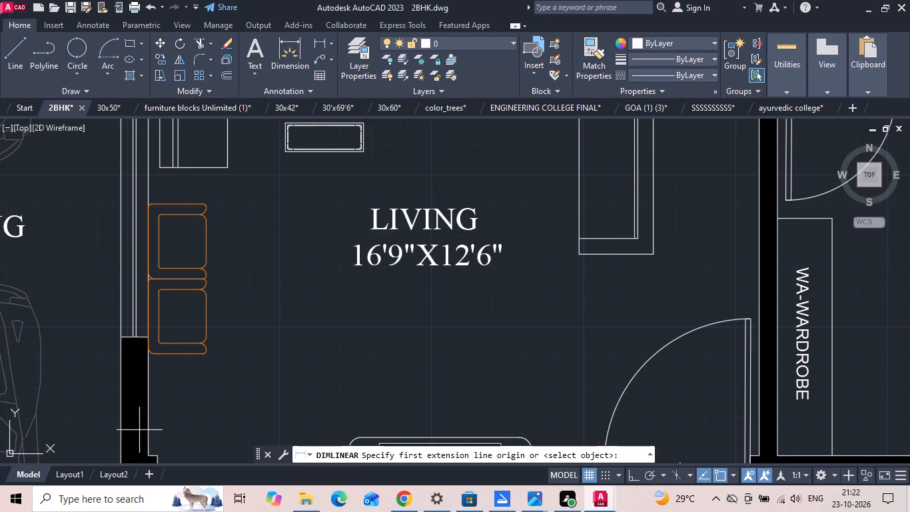
left_click(151, 411)
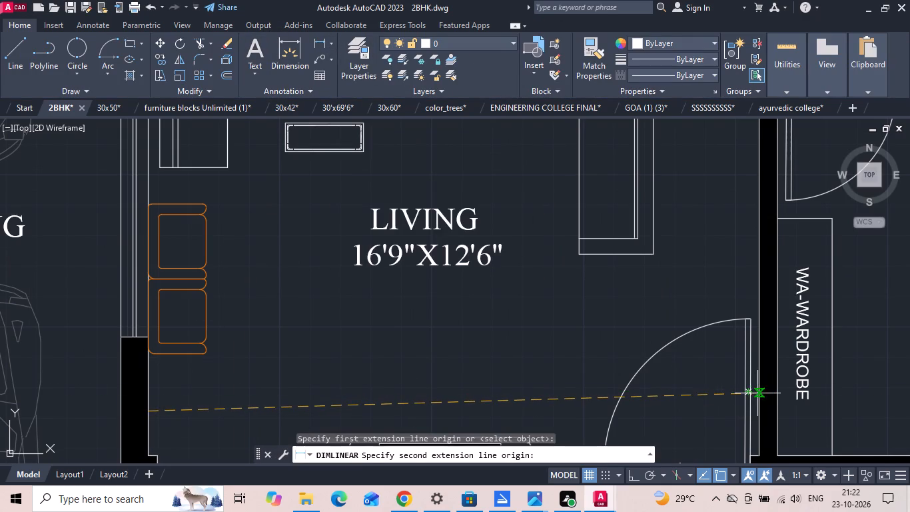
left_click(758, 393)
key("grave")
scroll(364, 374, "down", 2)
scroll(305, 370, "down", 2)
key("grave")
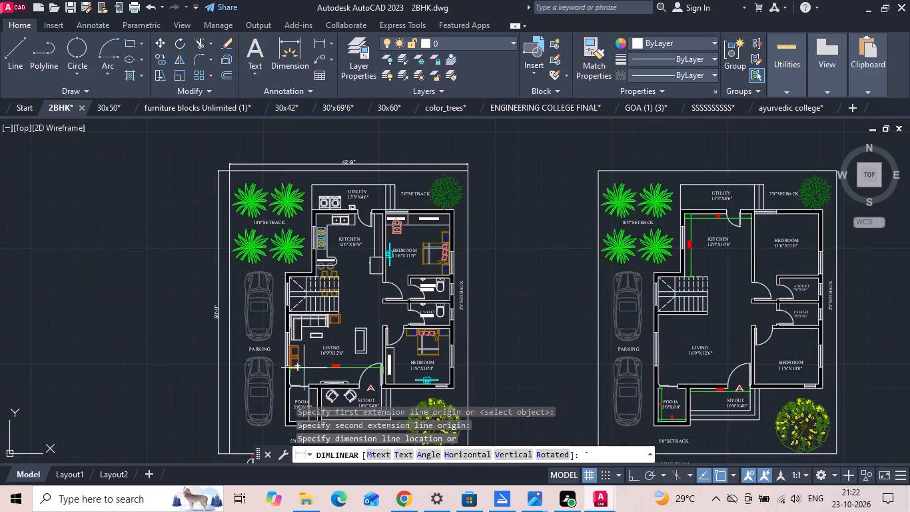
scroll(310, 311, "up", 1)
key("grave")
key("Escape")
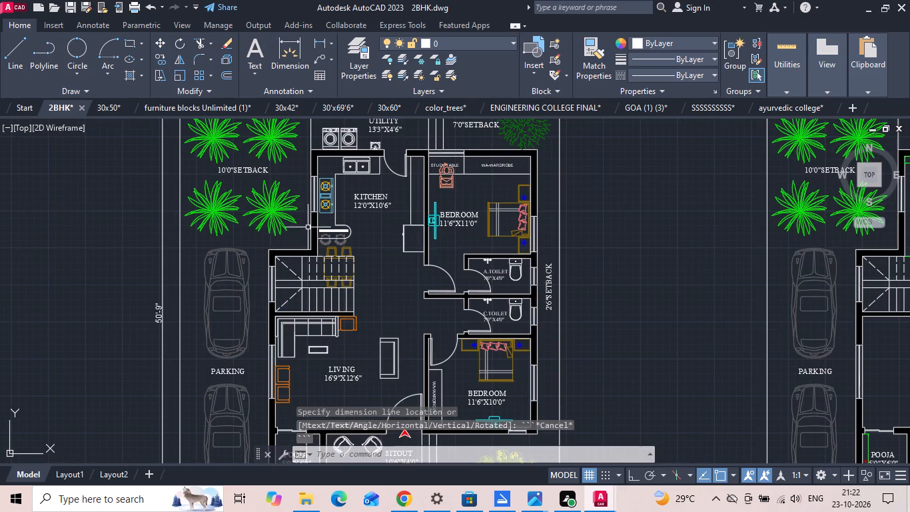
On the furniture-free plan, check the west setback from the kitchen wall to the plot boundary with a trial linear dimension.
scroll(290, 233, "down", 1)
scroll(717, 213, "up", 4)
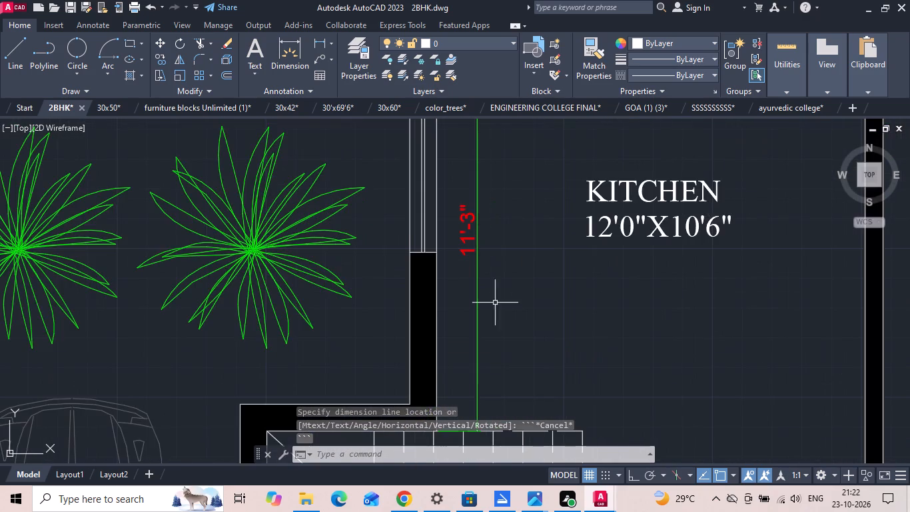
scroll(488, 303, "down", 1)
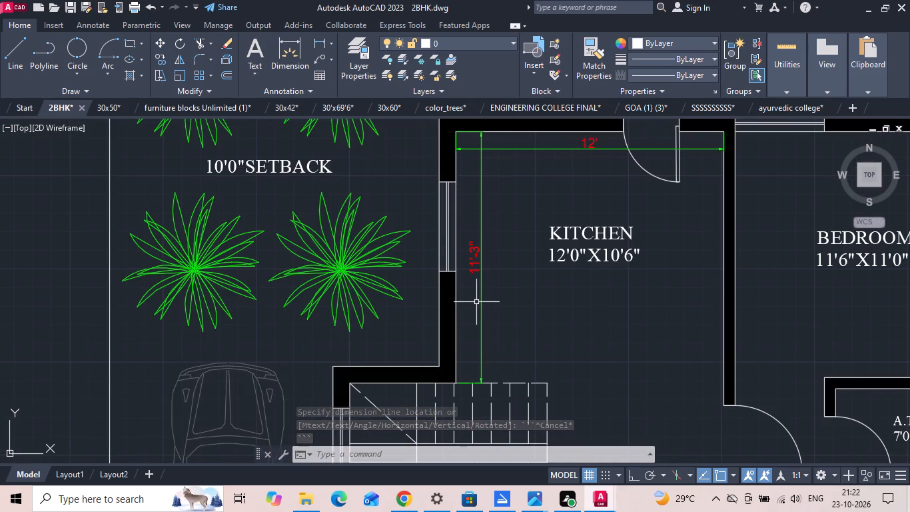
scroll(462, 323, "down", 1)
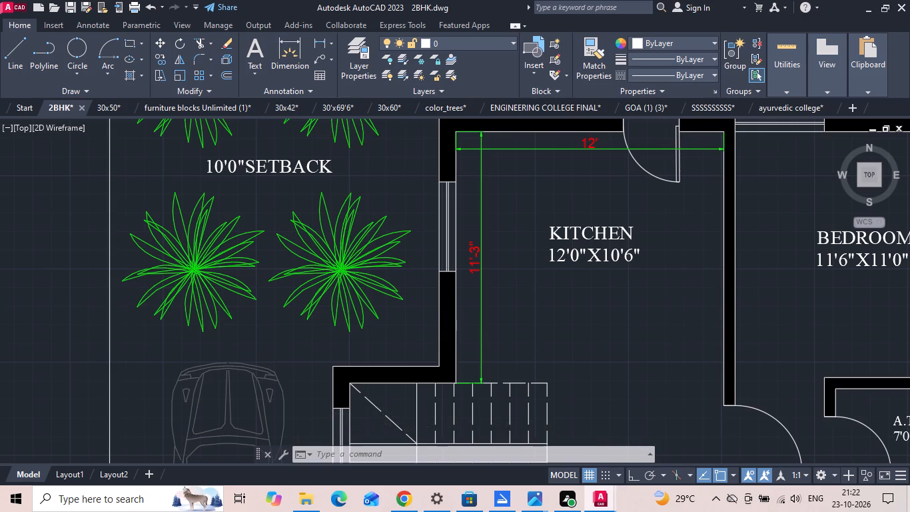
scroll(459, 326, "down", 1)
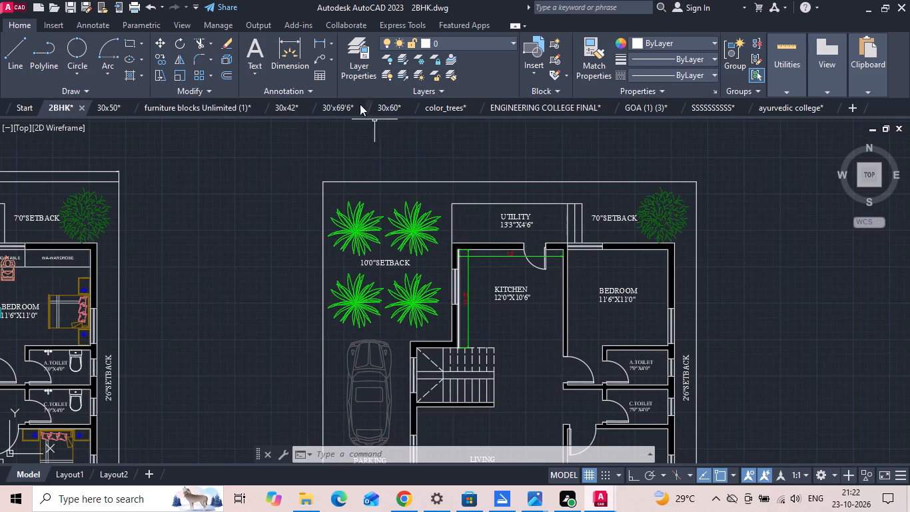
left_click(318, 38)
scroll(412, 255, "up", 2)
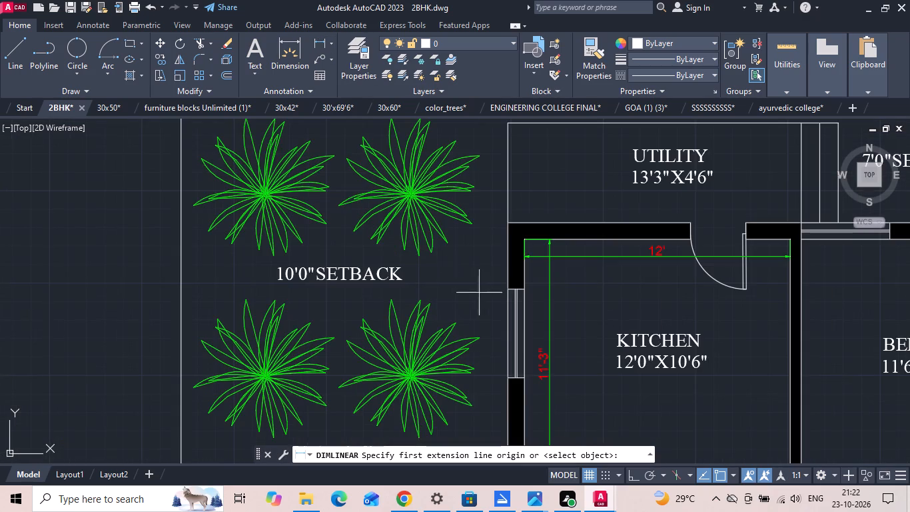
left_click(509, 291)
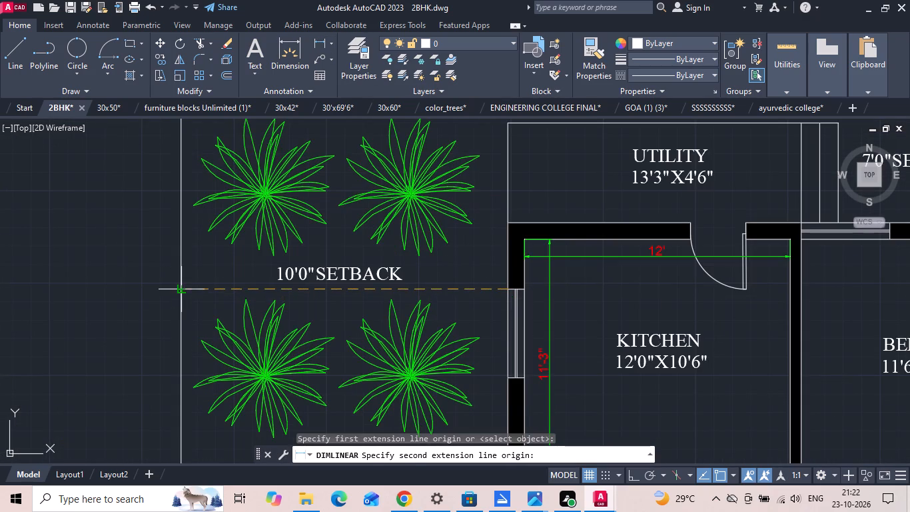
left_click(185, 291)
key("Escape")
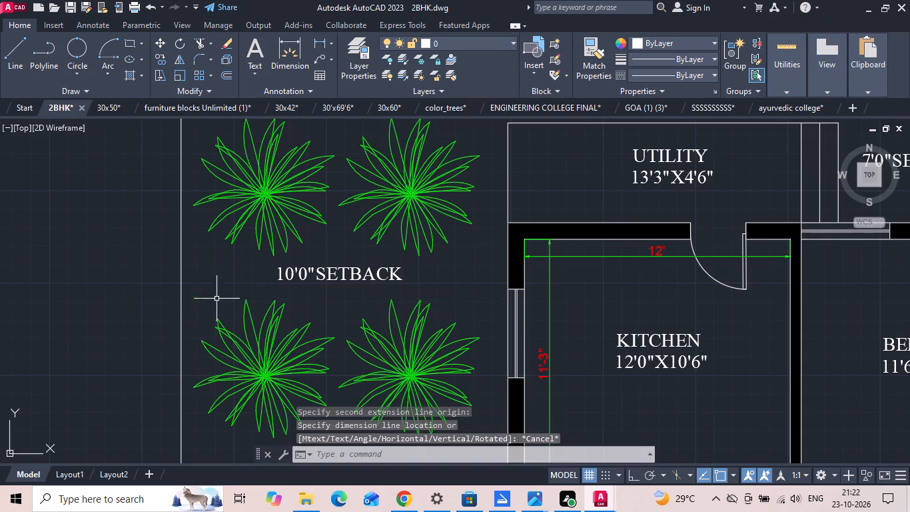
Dimension the north setback from the bedroom's outer wall to the plot boundary, placing the dimension beside the 7'0" setback label.
scroll(300, 263, "down", 2)
key("space")
scroll(556, 242, "up", 2)
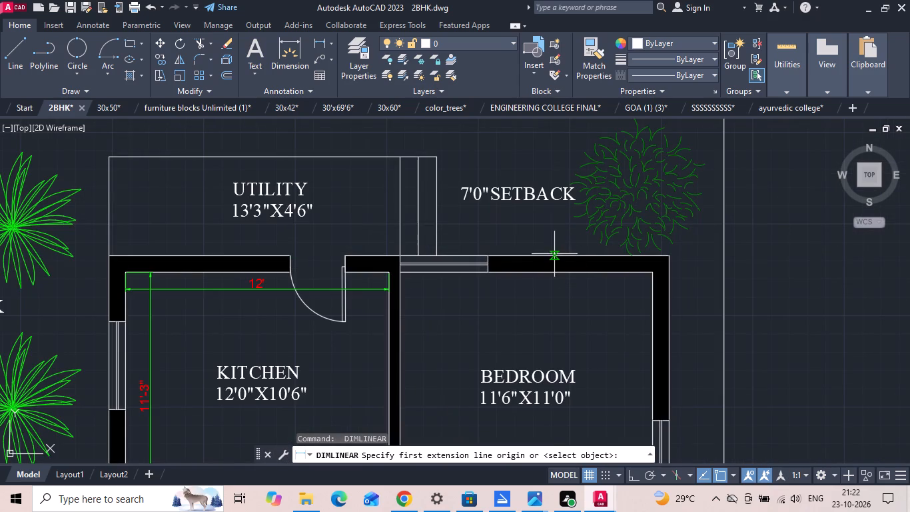
left_click(554, 254)
middle_click_drag(552, 222, 554, 272)
left_click(561, 152)
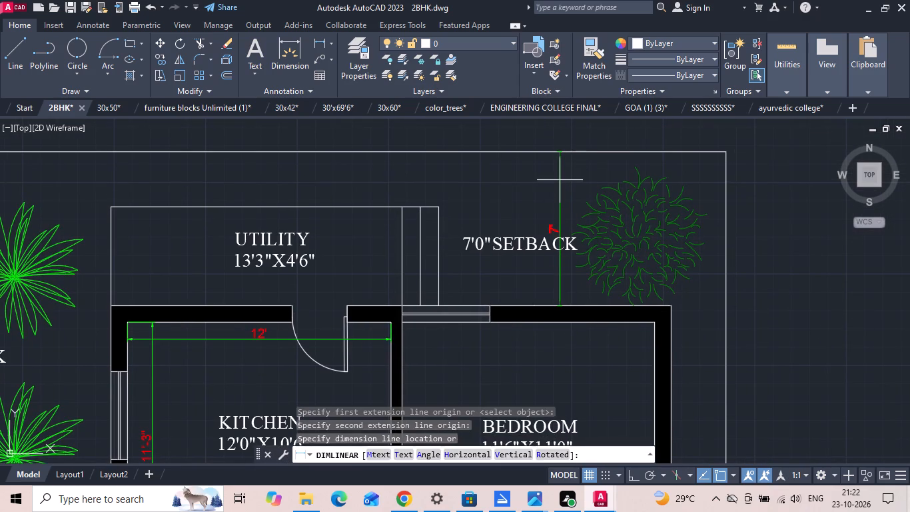
left_click(560, 181)
Dimension the east setback from the outer wall to the plot boundary, placing the dimension just above the 2'6" setback label.
scroll(565, 182, "down", 2)
scroll(614, 339, "up", 2)
key("space")
left_click(596, 329)
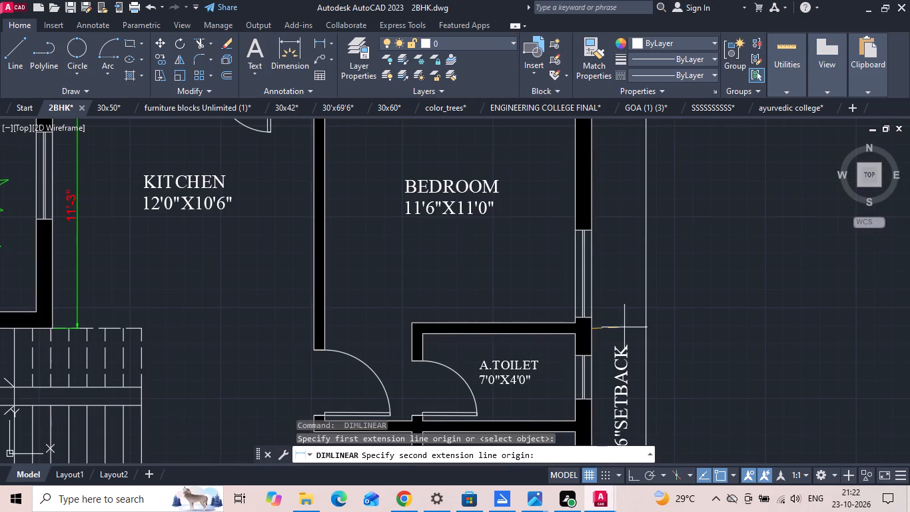
left_click(648, 327)
scroll(648, 327, "up", 2)
left_click(648, 327)
Dimension the south setback from the pooja room's south-west outer corner to the plot boundary, beside the 5'0" setback label.
scroll(602, 281, "down", 3)
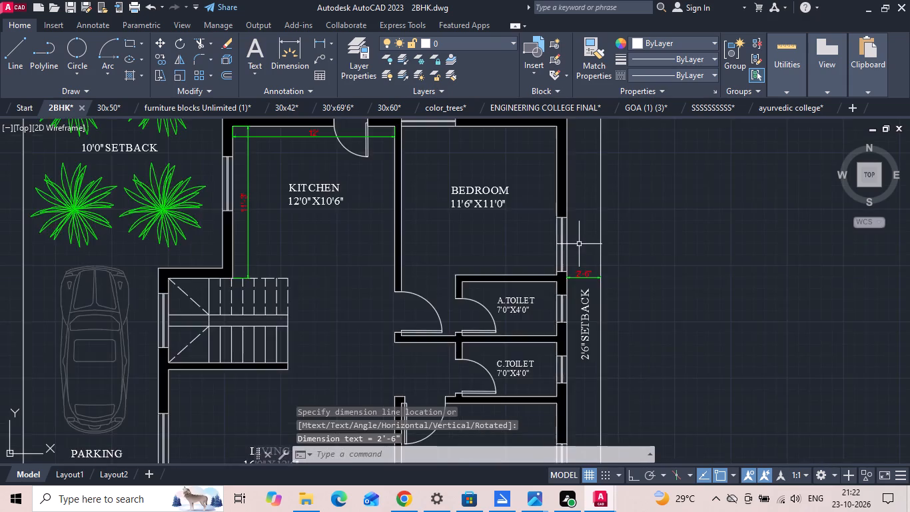
scroll(578, 243, "down", 3)
scroll(558, 341, "up", 3)
key("space")
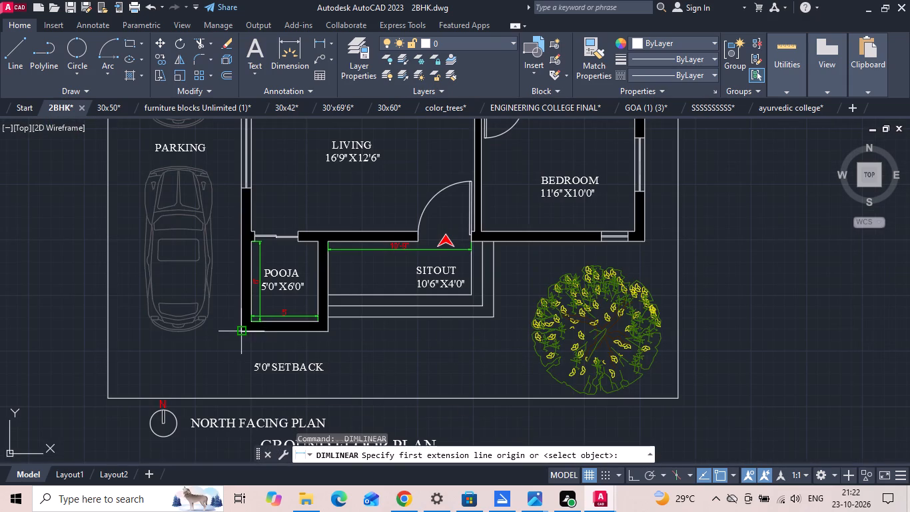
left_click_drag(240, 333, 240, 339)
left_click(240, 395)
scroll(244, 387, "up", 2)
left_click(244, 387)
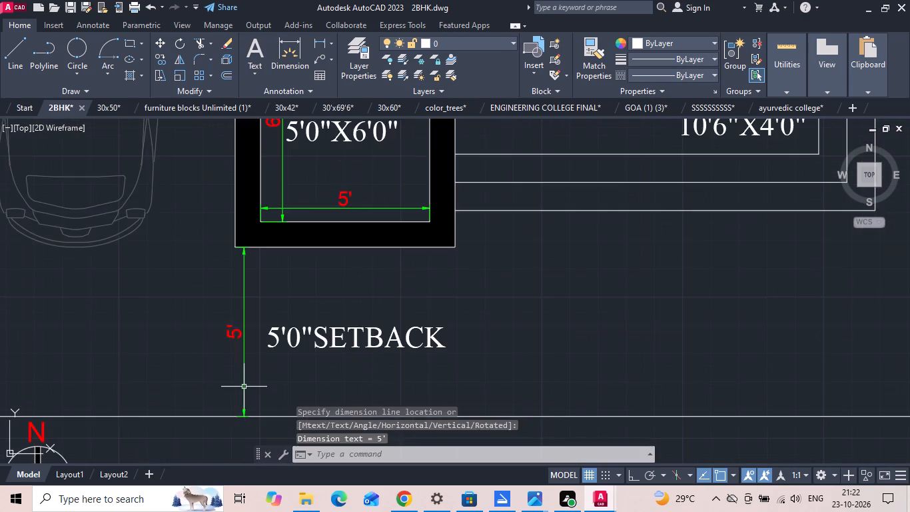
Delete the solid black wall hatch from the furniture-free plan.
scroll(357, 379, "down", 3)
scroll(384, 331, "down", 2)
scroll(348, 230, "up", 2)
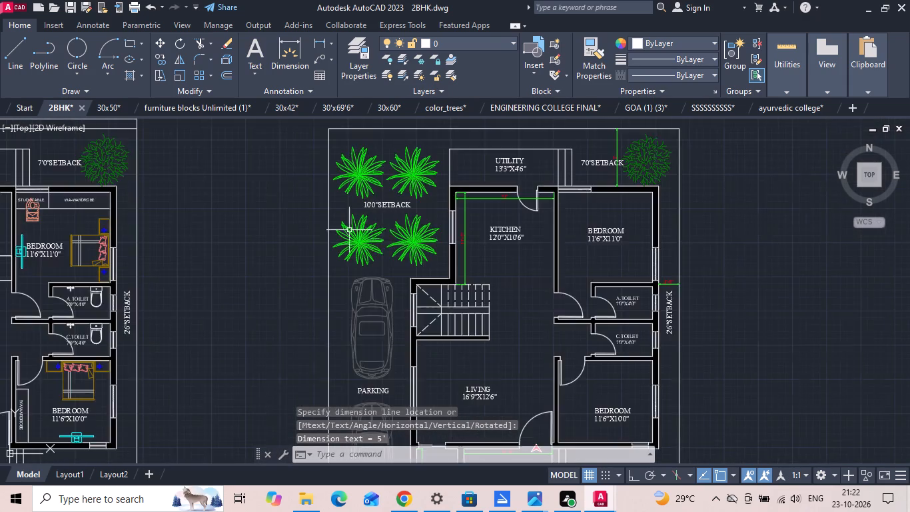
scroll(459, 237, "up", 3)
left_click(432, 300)
key("Delete")
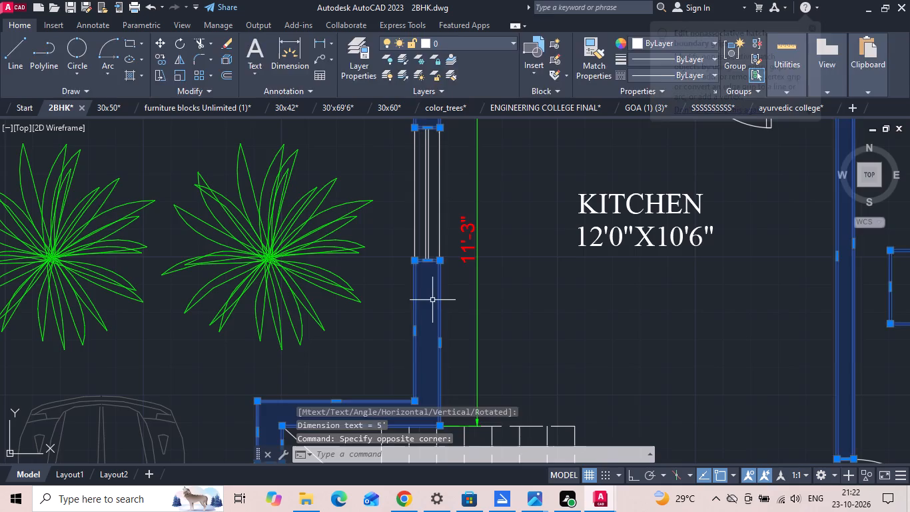
Delete the solid black wall hatch from the furnished plan.
scroll(562, 248, "down", 5)
scroll(183, 248, "up", 3)
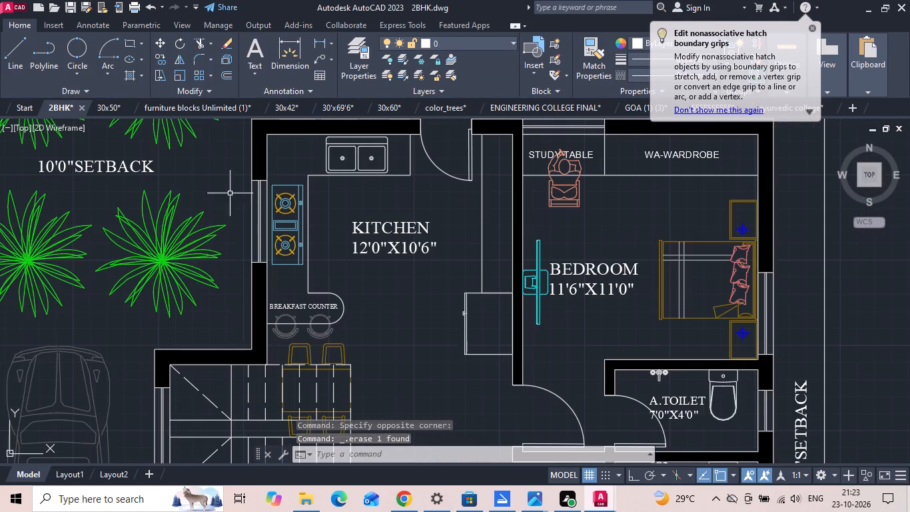
left_click(258, 149)
key("Delete")
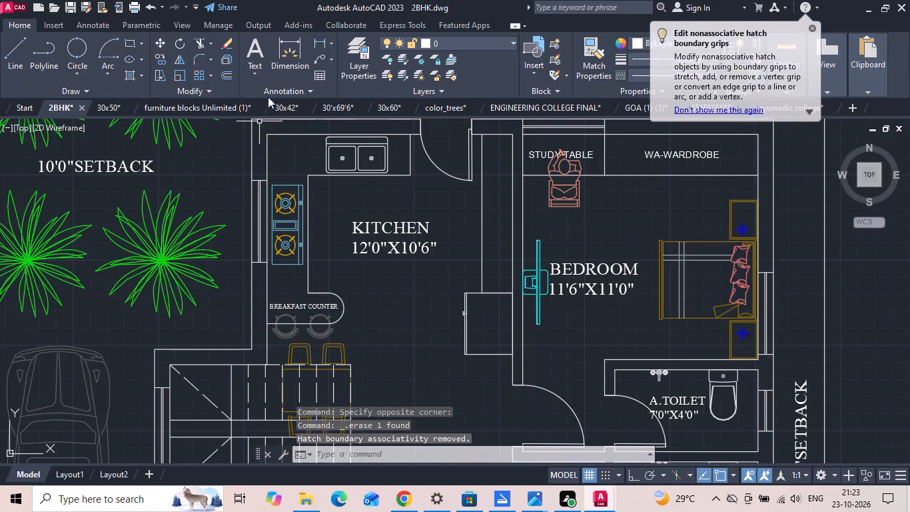
Measure the kitchen's depth with trial linear dimensions from its north-west inner corner to the staircase edge and the outer wall corner.
left_click(317, 41)
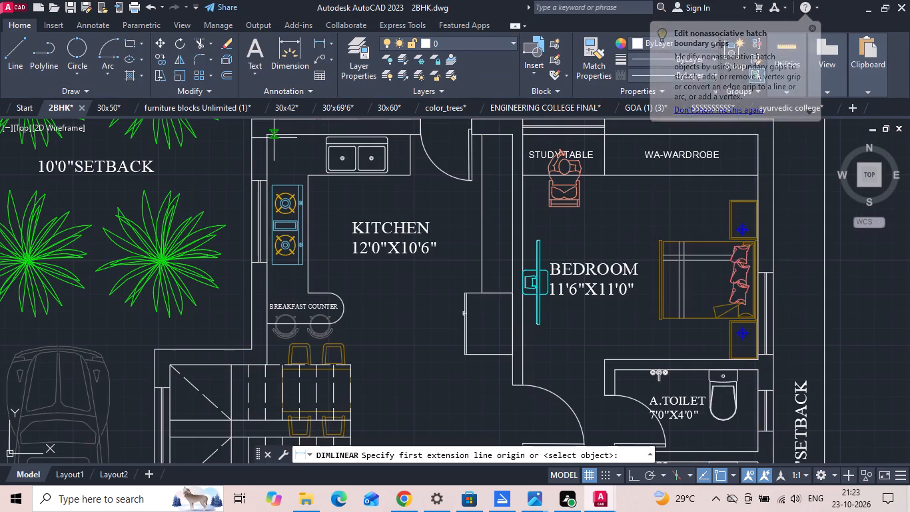
left_click(269, 131)
left_click(266, 363)
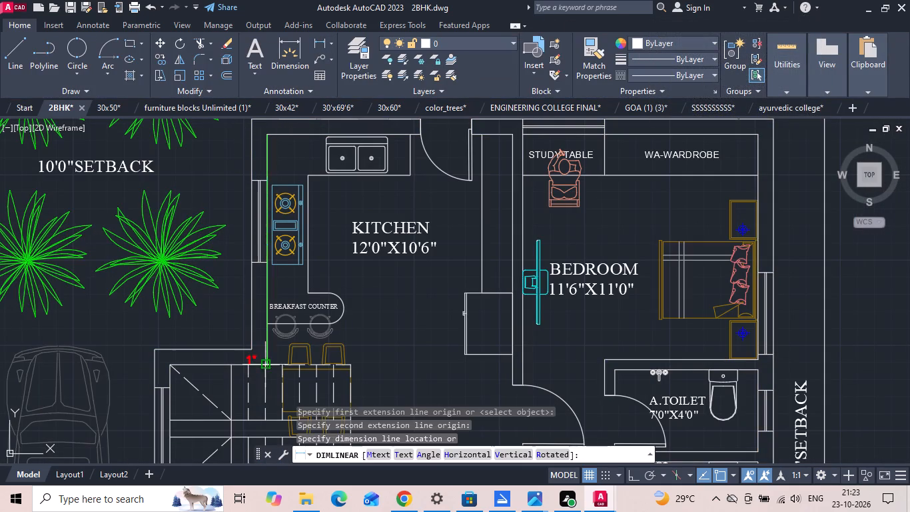
key("Escape")
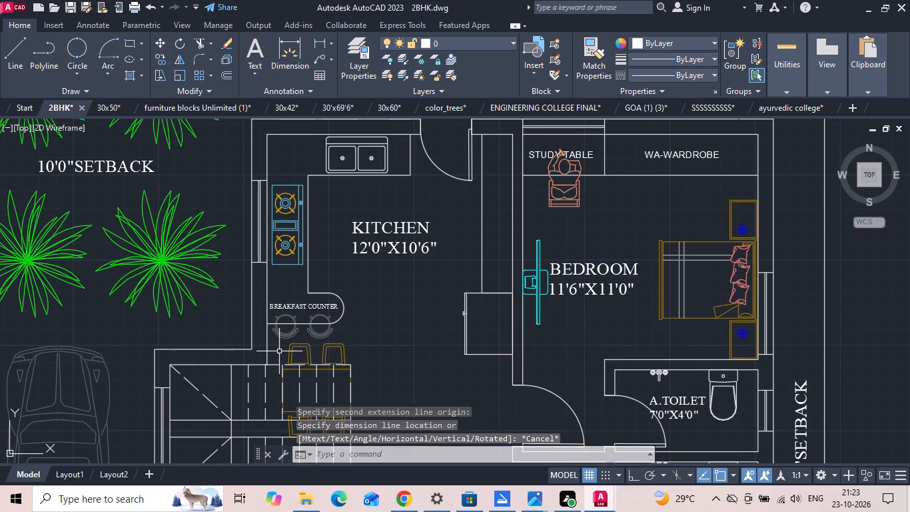
key("space")
left_click(250, 348)
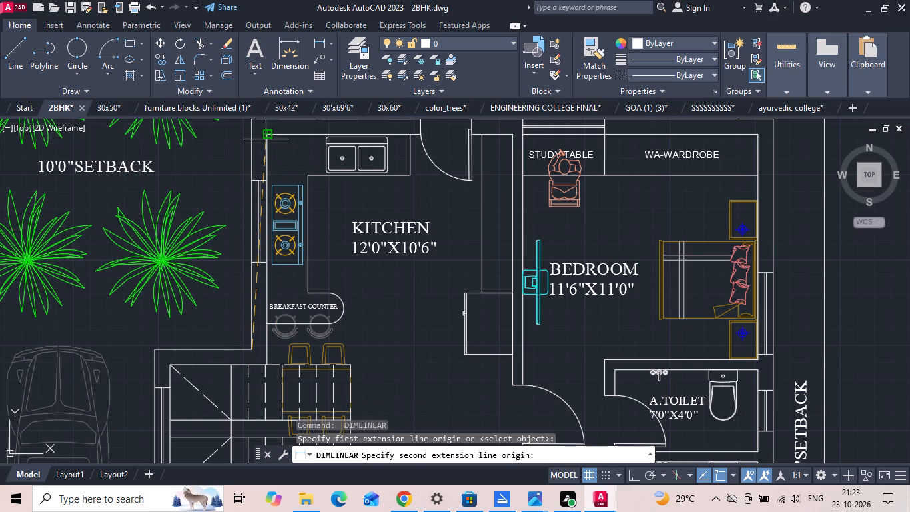
left_click(266, 139)
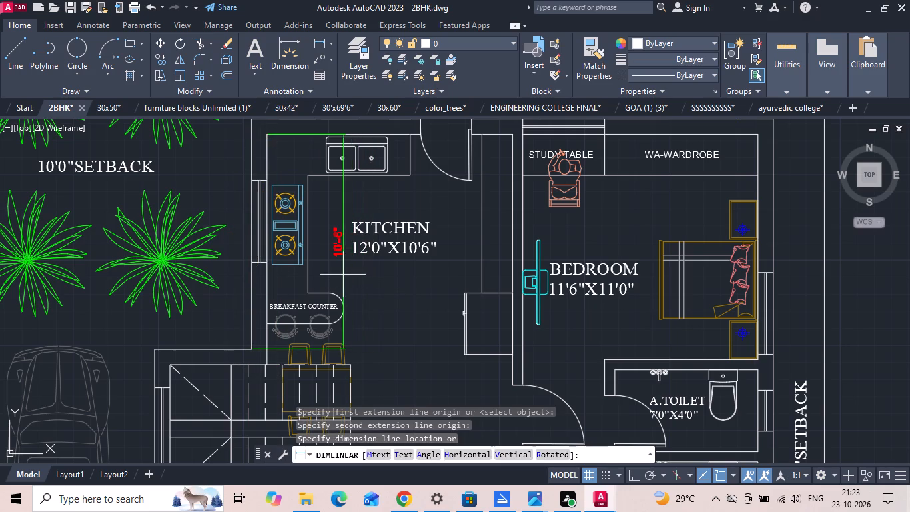
key("Escape")
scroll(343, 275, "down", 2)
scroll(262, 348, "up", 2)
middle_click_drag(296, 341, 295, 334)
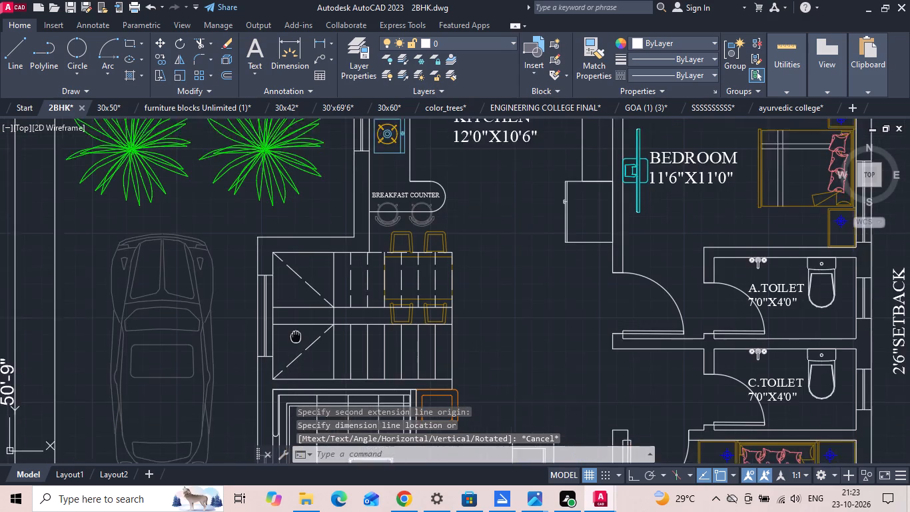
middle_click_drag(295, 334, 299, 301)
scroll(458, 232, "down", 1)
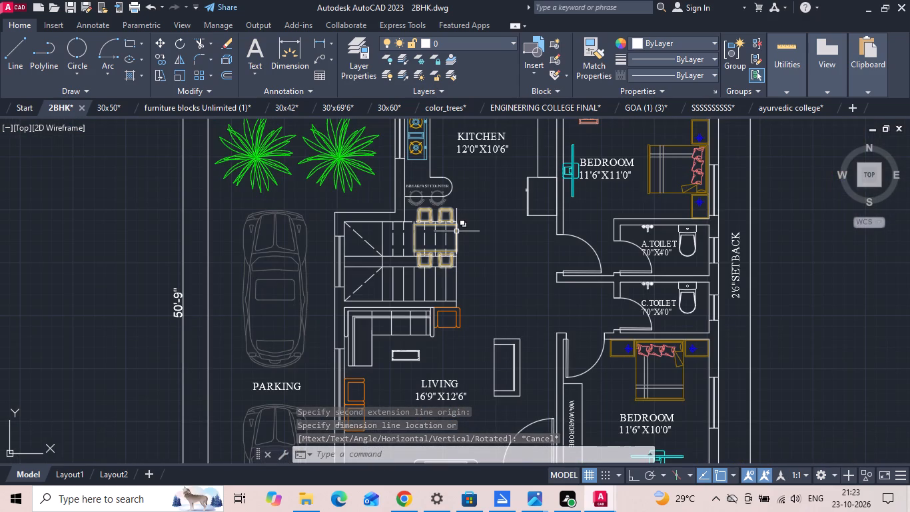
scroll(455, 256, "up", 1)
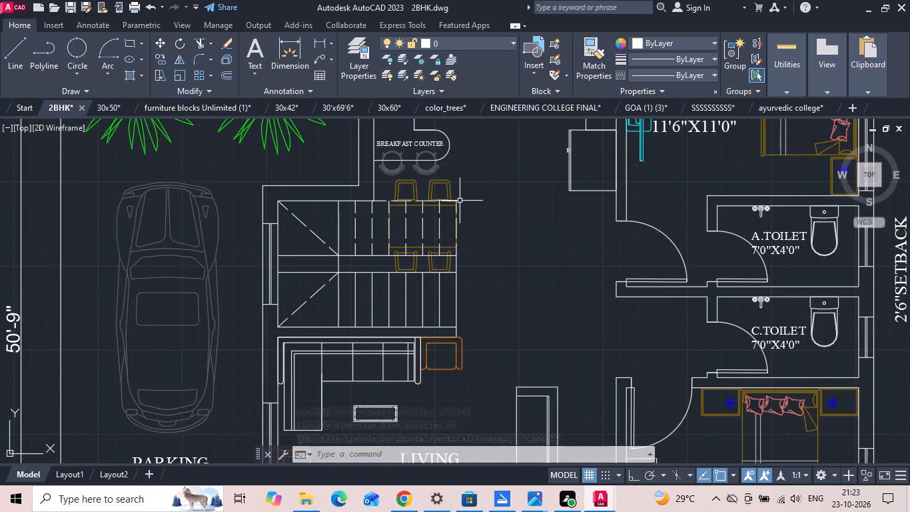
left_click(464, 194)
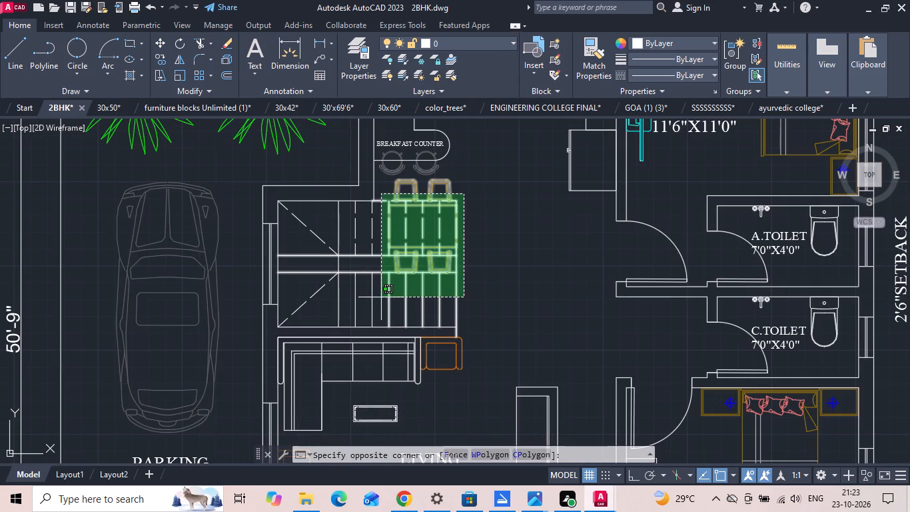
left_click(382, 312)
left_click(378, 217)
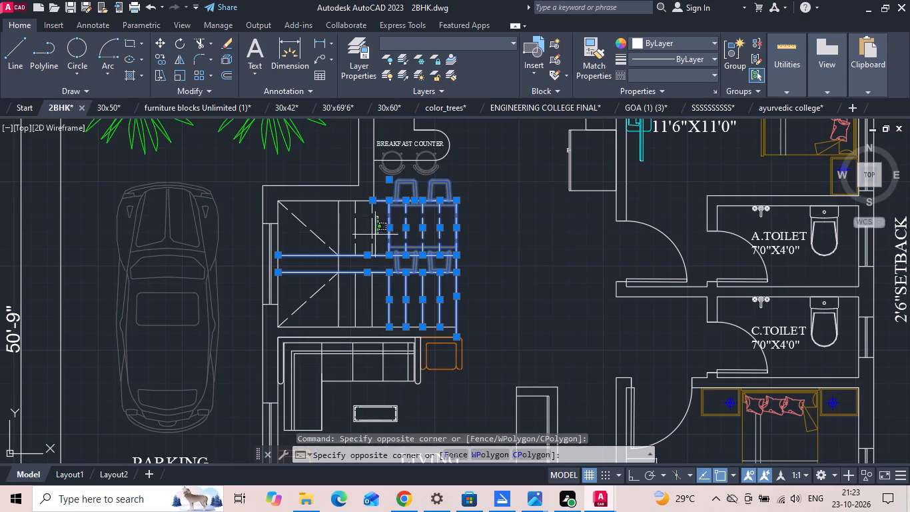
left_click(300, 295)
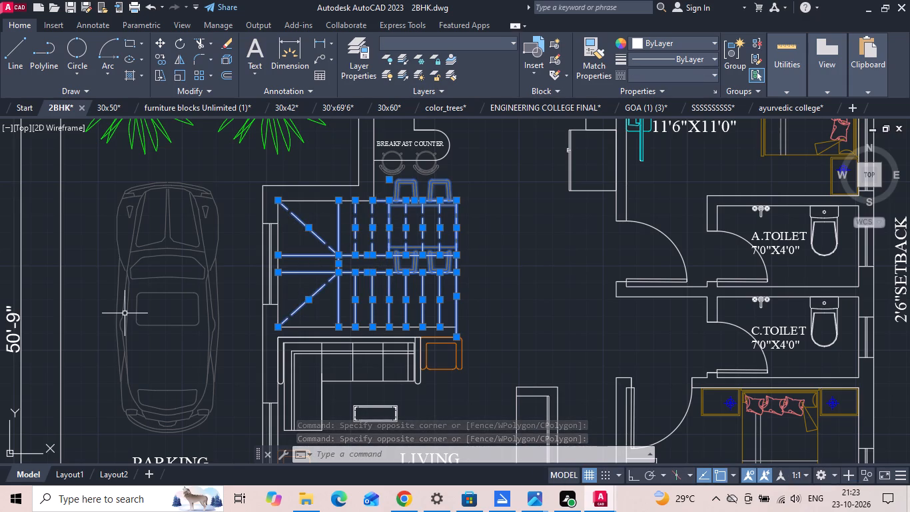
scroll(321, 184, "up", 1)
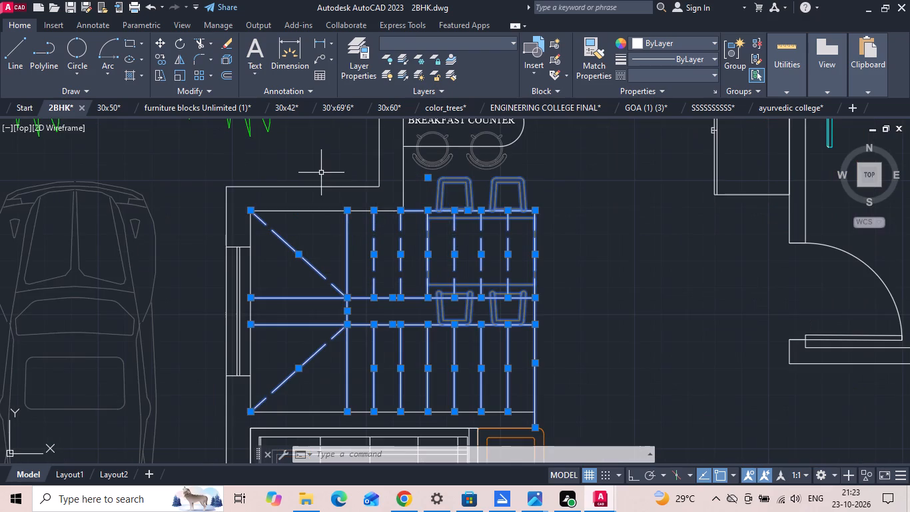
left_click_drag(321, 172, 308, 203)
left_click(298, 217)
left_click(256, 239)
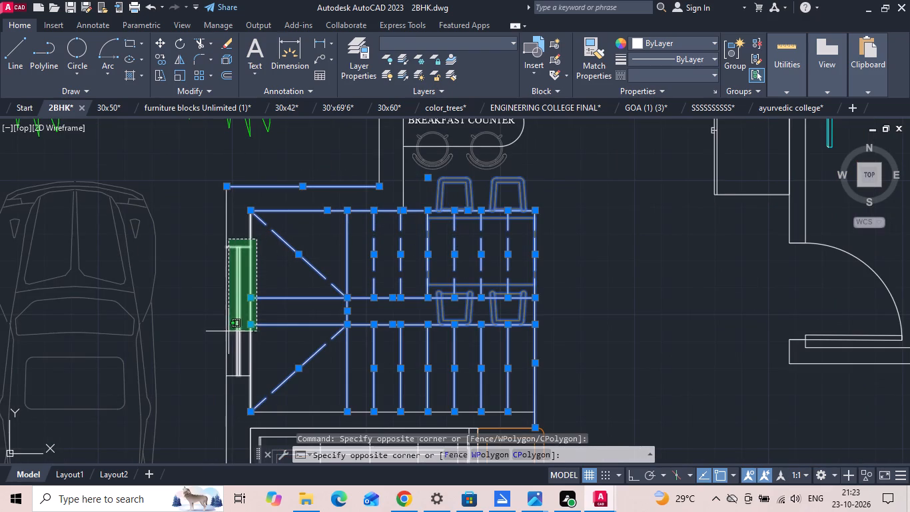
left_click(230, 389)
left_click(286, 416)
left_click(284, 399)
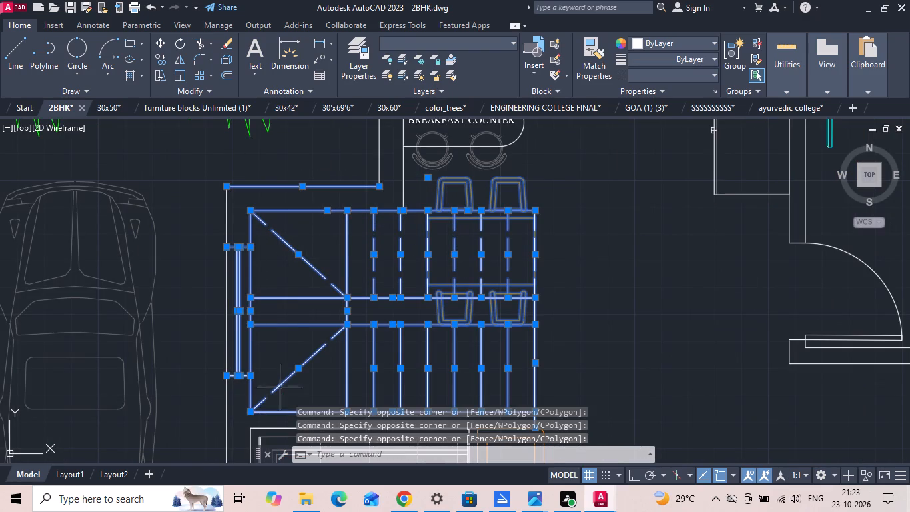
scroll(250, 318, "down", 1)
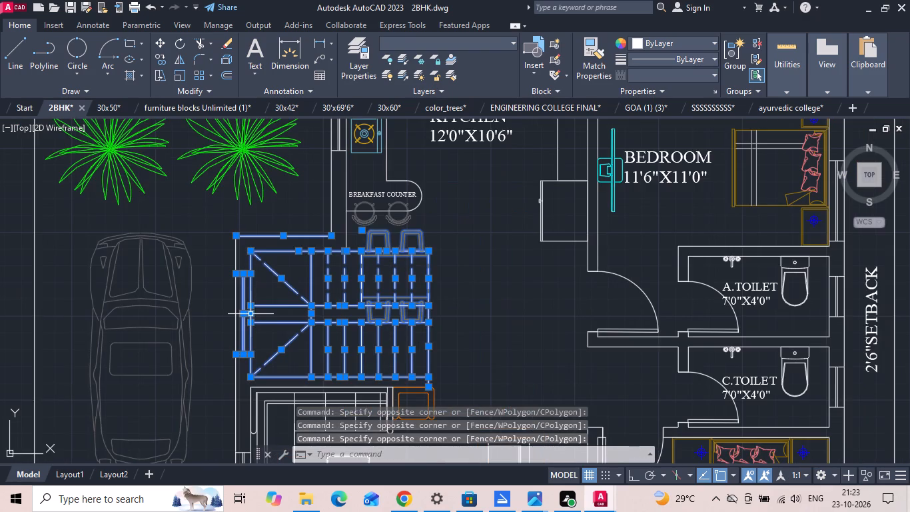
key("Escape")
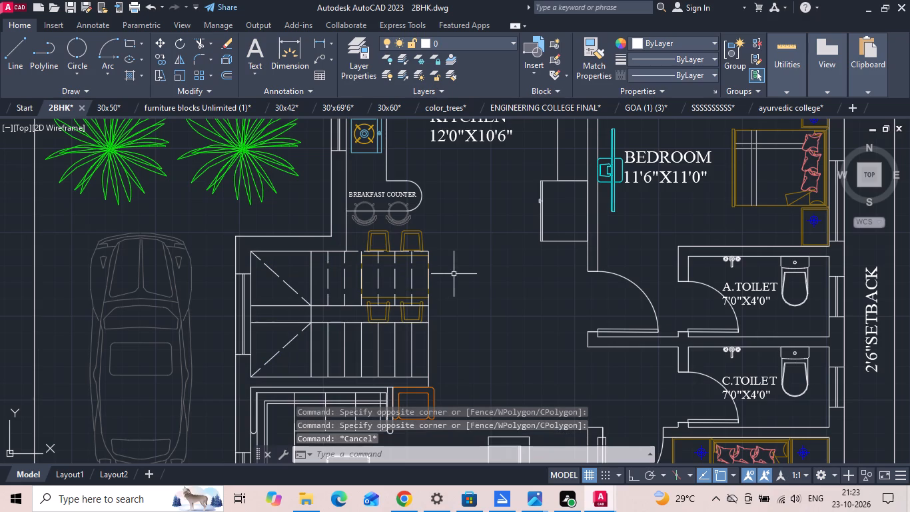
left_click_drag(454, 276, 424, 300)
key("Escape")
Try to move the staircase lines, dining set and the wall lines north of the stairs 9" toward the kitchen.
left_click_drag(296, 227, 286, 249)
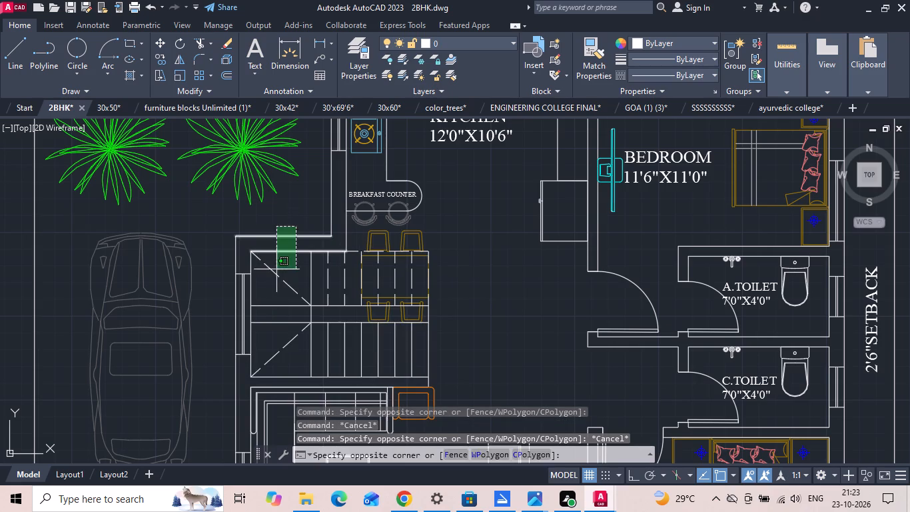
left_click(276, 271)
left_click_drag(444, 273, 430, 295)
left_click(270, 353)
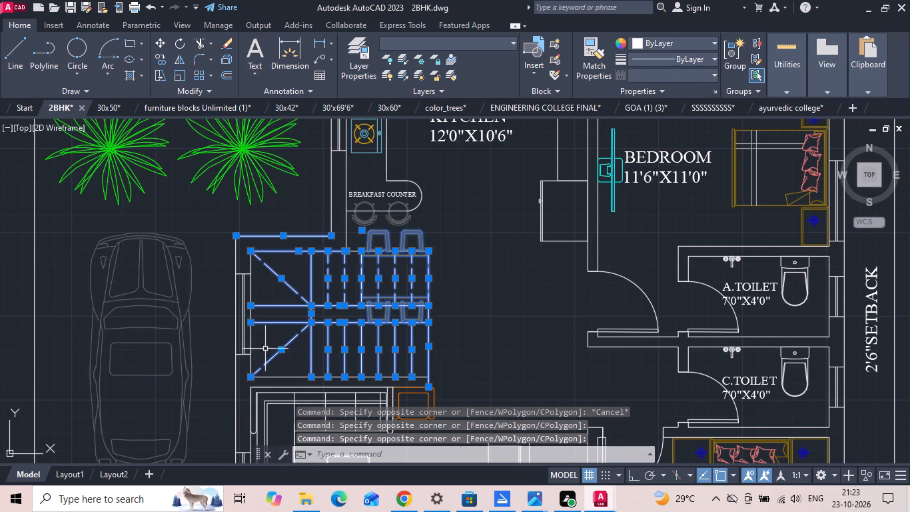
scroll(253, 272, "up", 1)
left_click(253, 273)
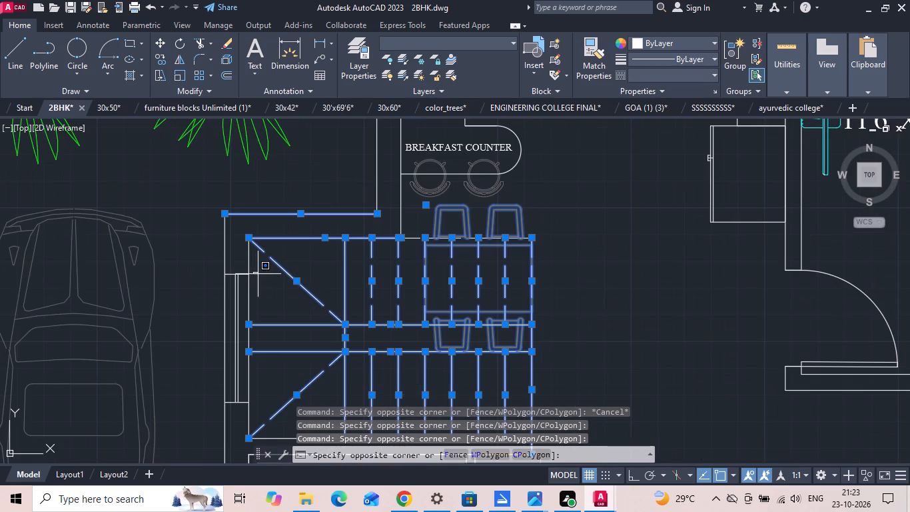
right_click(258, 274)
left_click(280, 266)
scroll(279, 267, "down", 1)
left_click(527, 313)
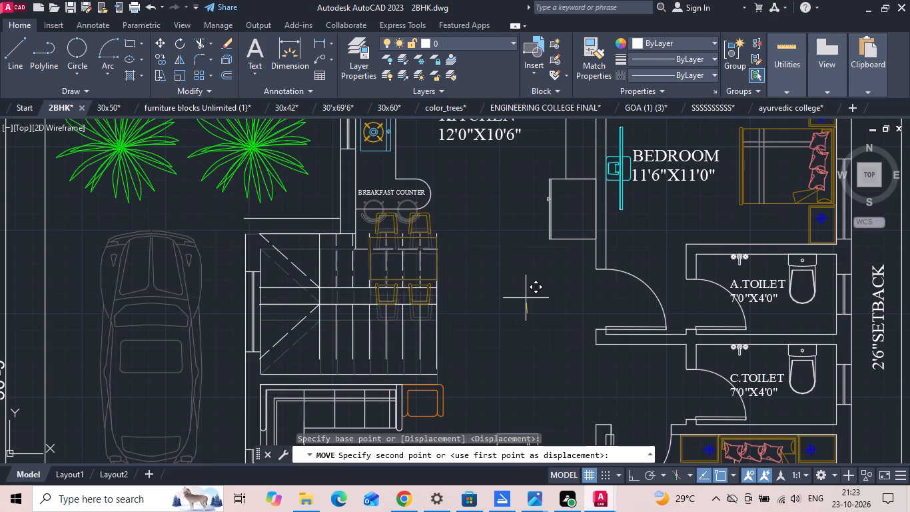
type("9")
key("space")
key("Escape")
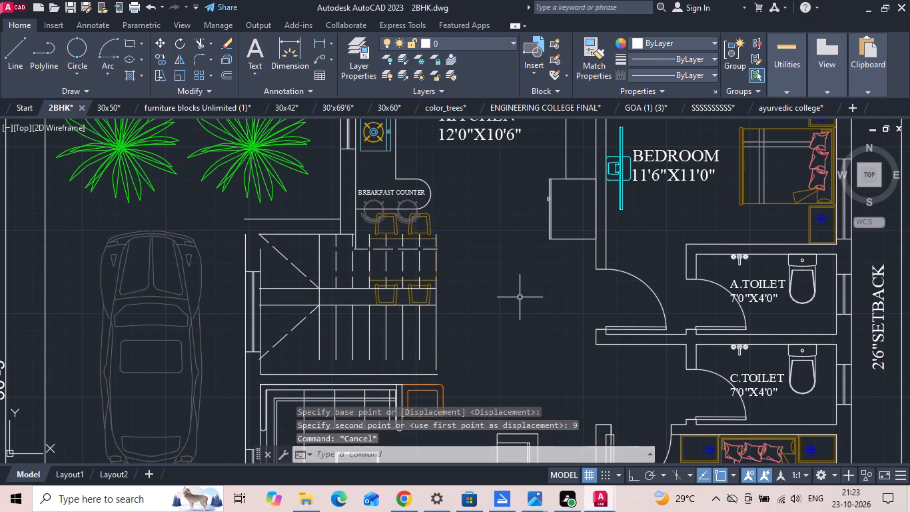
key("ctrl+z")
Move the staircase lines, dining set and the wall lines north of the stairs 9" straight north with Ortho on.
scroll(320, 181, "down", 1)
left_click_drag(320, 186, 312, 220)
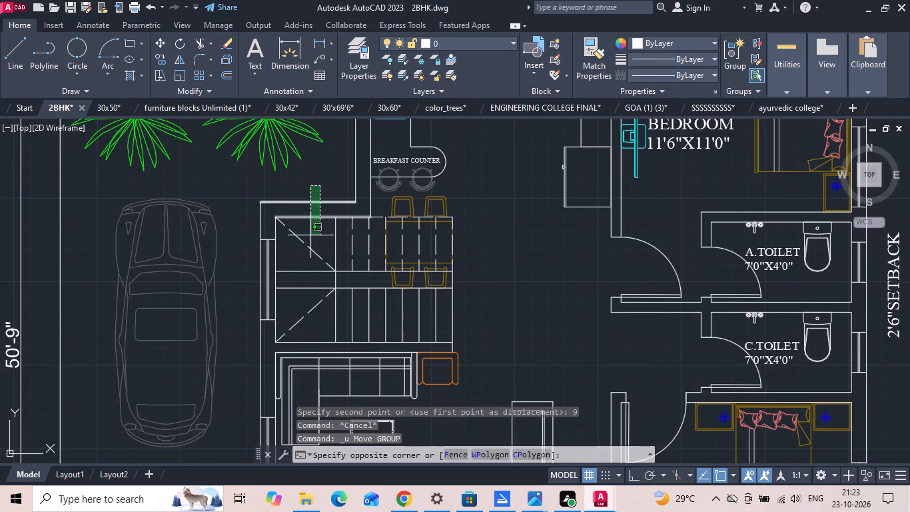
left_click(313, 235)
key("F8")
left_click_drag(479, 246, 458, 255)
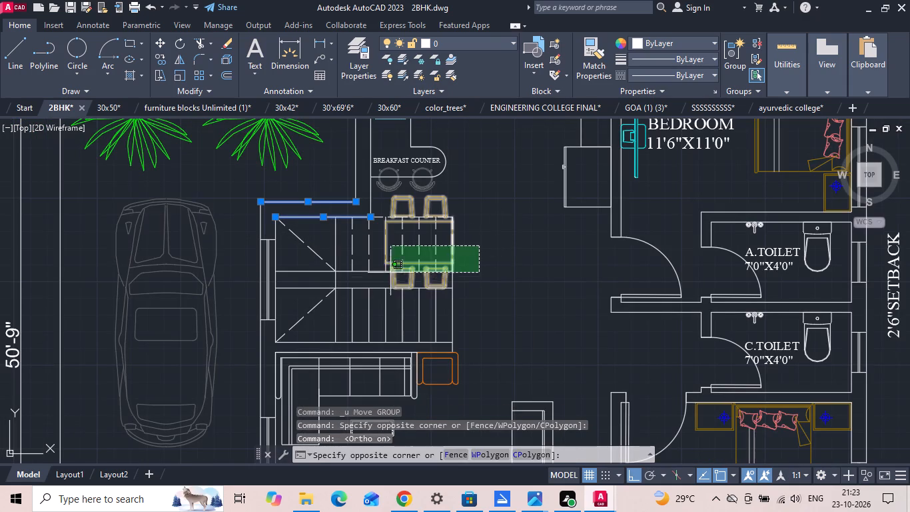
left_click(290, 317)
right_click(290, 317)
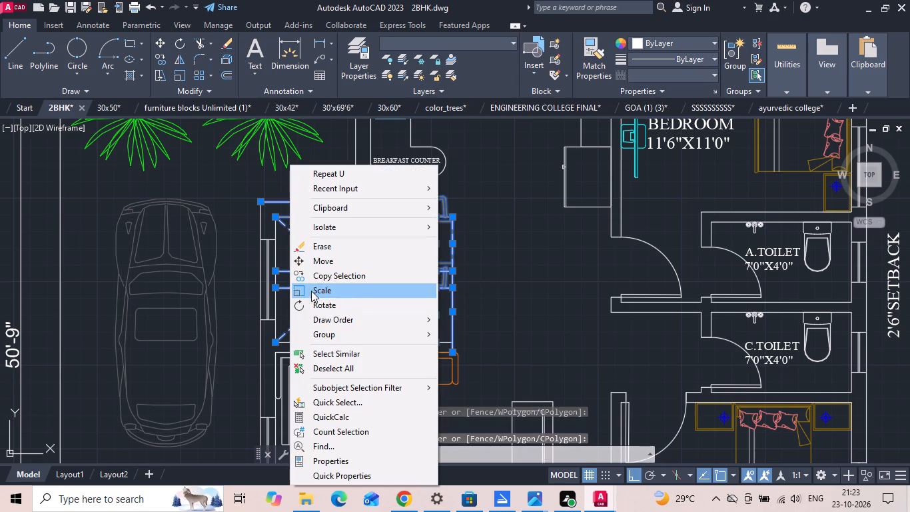
left_click(320, 266)
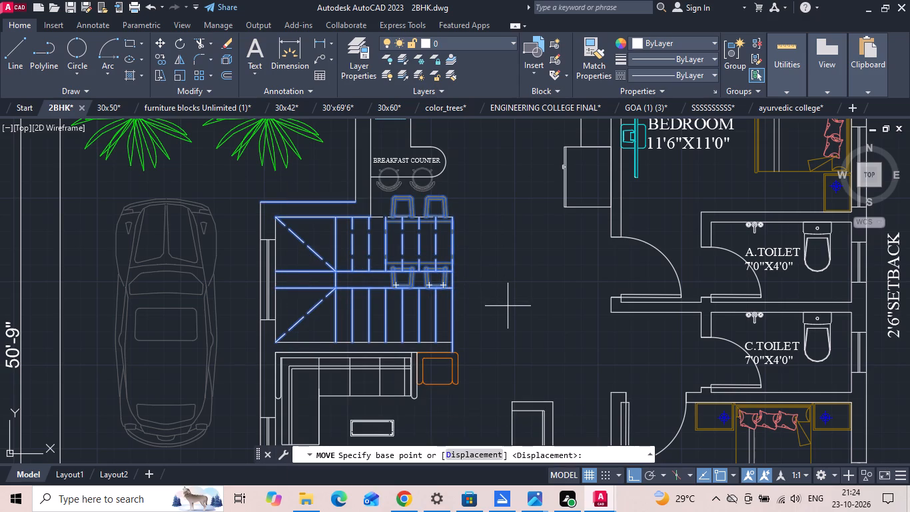
left_click(508, 308)
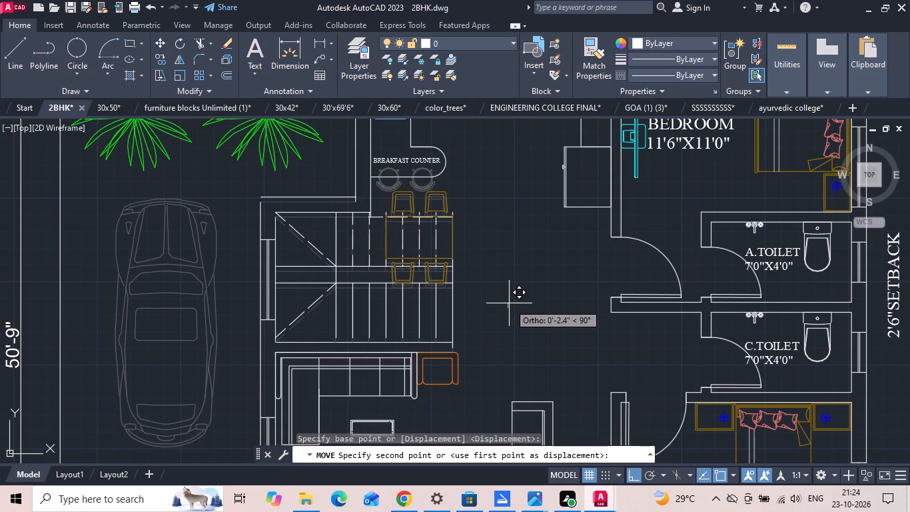
type("9")
key("space")
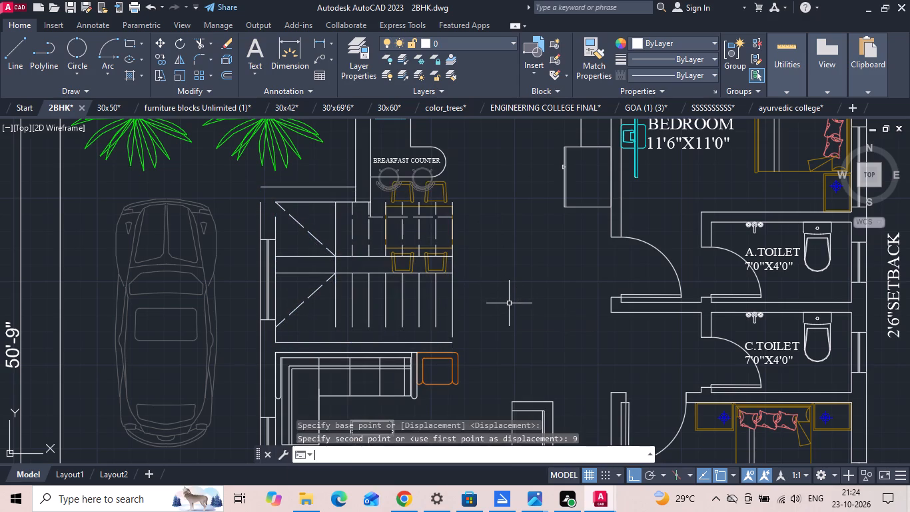
Fillet the wall corners north of the staircase at zero radius: the outer kitchen-wall junction and the inner and outer north-west corners.
middle_click_drag(474, 293, 484, 348)
scroll(342, 214, "up", 1)
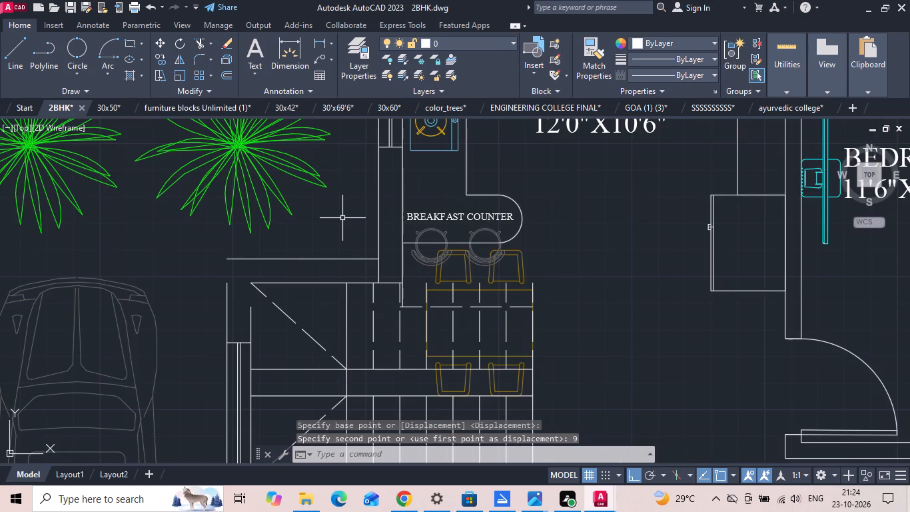
key("f")
key("space")
left_click(368, 259)
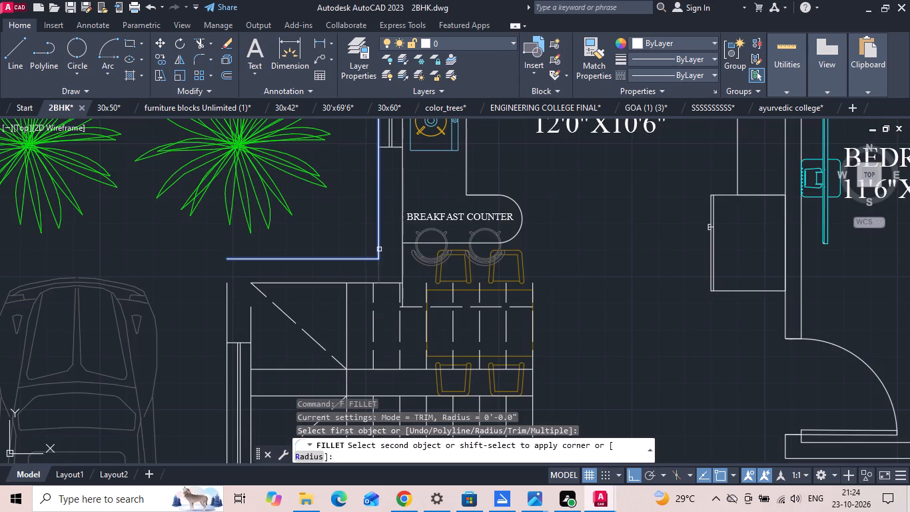
left_click(379, 249)
key("space")
left_click(258, 281)
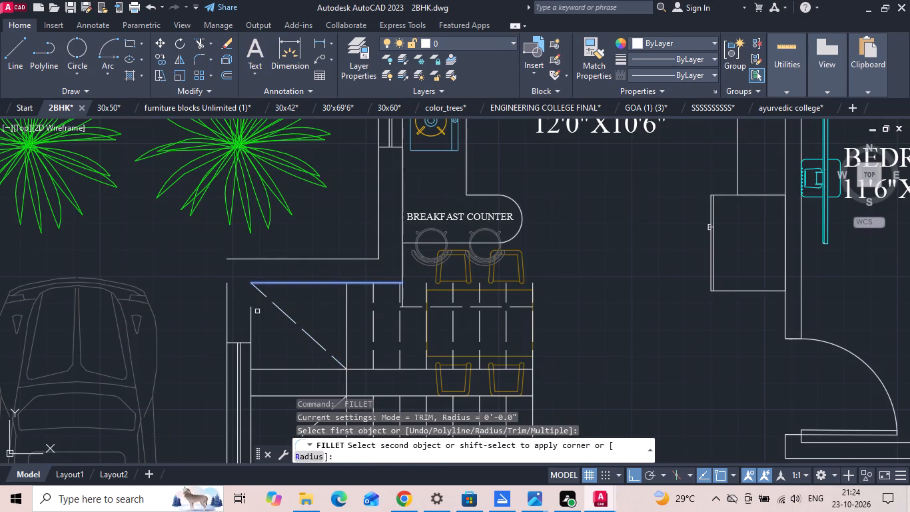
left_click(252, 323)
key("space")
left_click(227, 299)
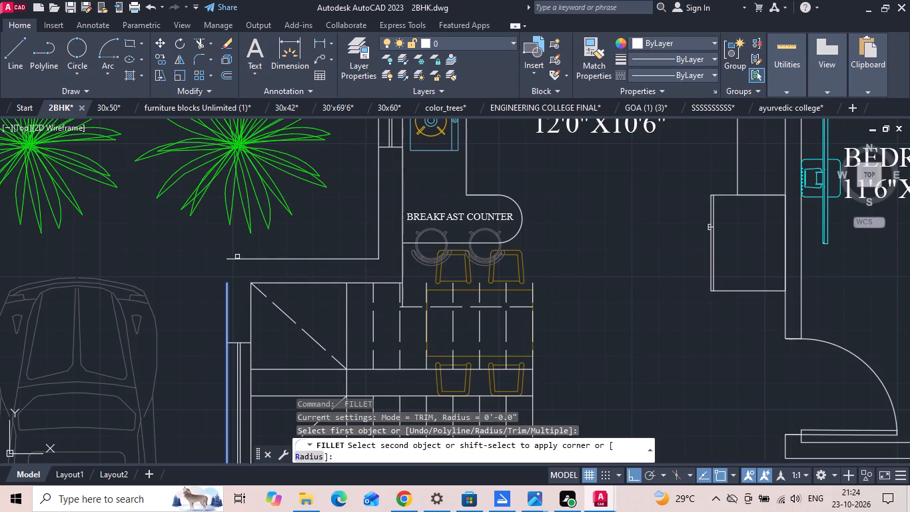
left_click(238, 259)
scroll(388, 266, "down", 1)
key("Escape")
scroll(402, 292, "down", 1)
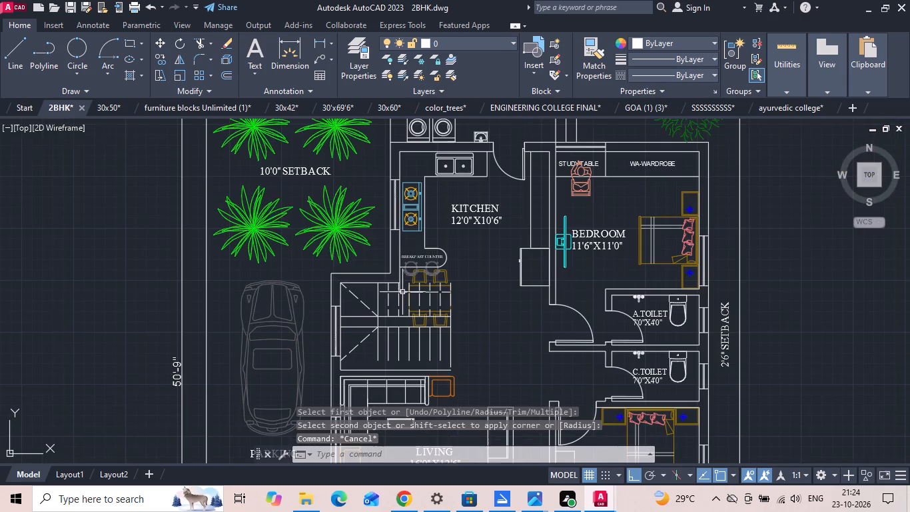
Measure the staircase bay between its south and north inner wall corners with a trial linear dimension.
left_click(319, 42)
scroll(342, 378, "up", 2)
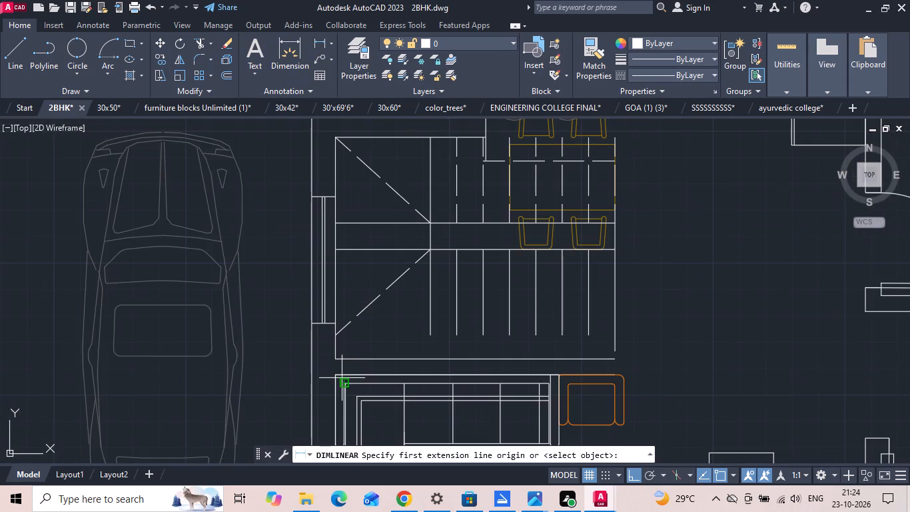
left_click(332, 359)
left_click(332, 139)
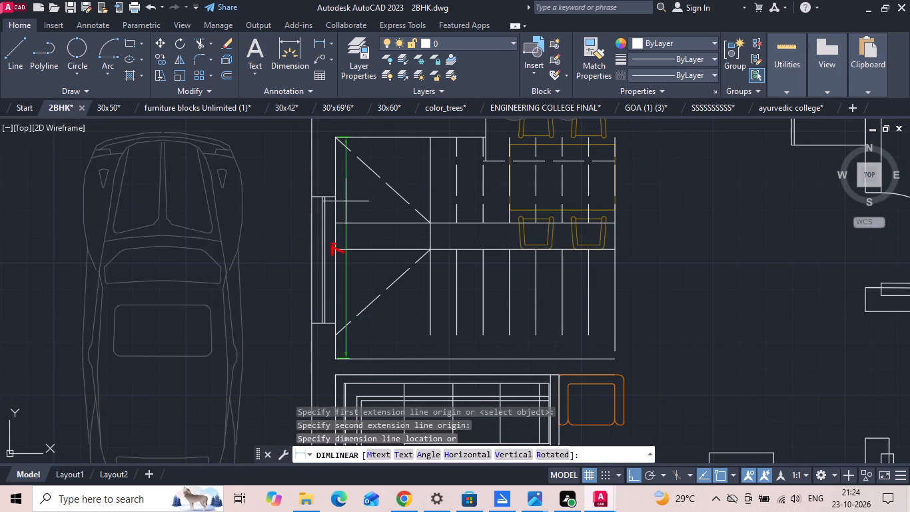
key("Escape")
Measure the kitchen's west wall between its south and north inner corners with a trial linear dimension.
scroll(346, 246, "down", 2)
middle_click_drag(418, 249, 421, 328)
key("space")
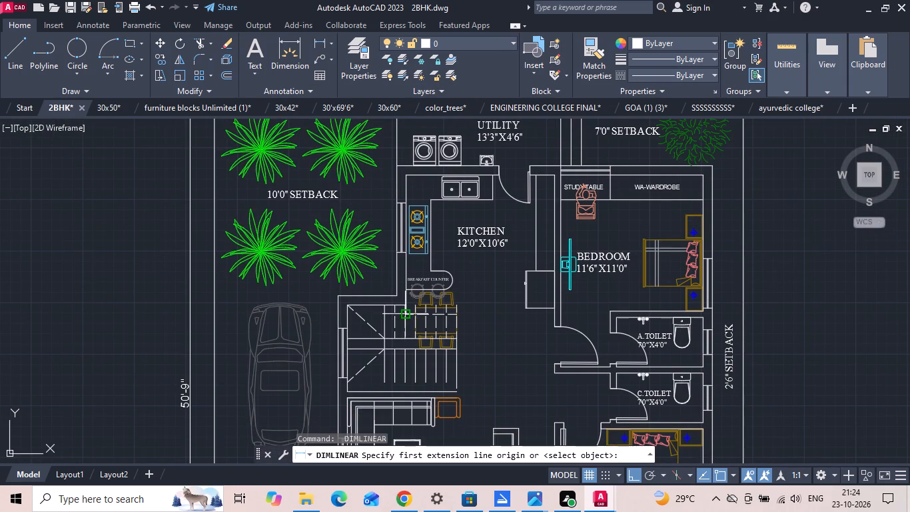
left_click(402, 301)
middle_click_drag(400, 234, 400, 243)
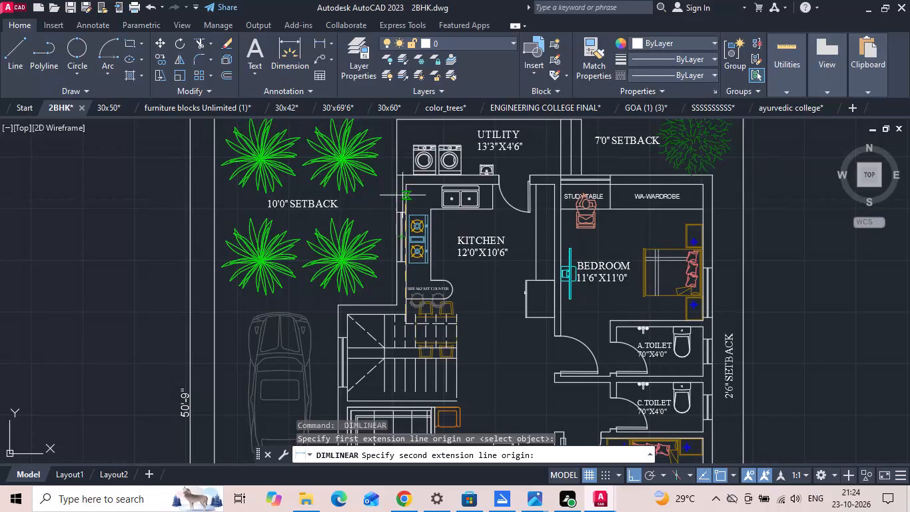
left_click(405, 183)
scroll(443, 229, "up", 1)
key("Escape")
scroll(443, 229, "down", 1)
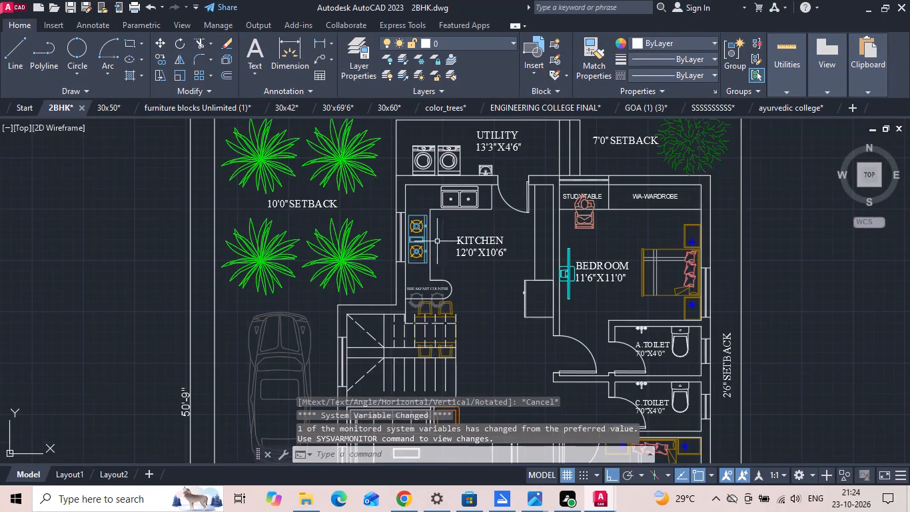
Move the two horizontal lines between the staircase flights 5" straight south.
scroll(401, 339, "up", 2)
middle_click_drag(396, 341, 393, 247)
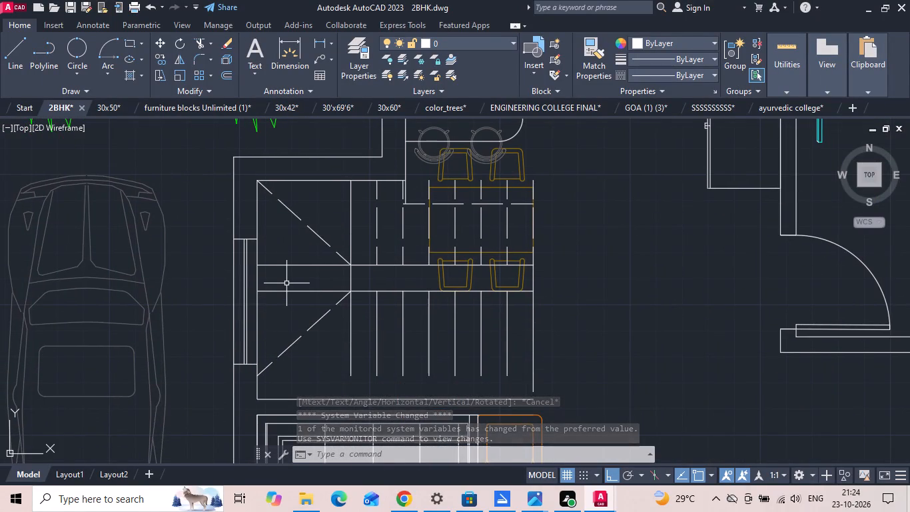
type("L")
key("space")
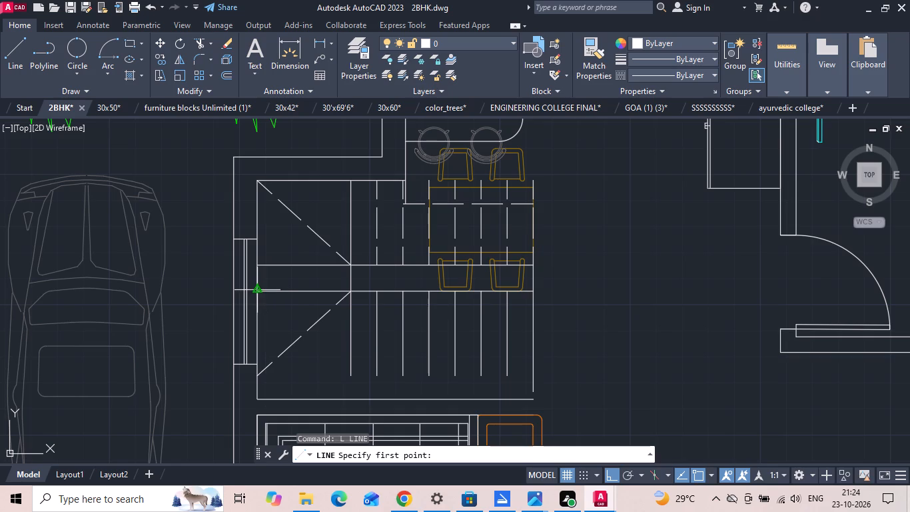
key("Escape")
left_click_drag(296, 251, 288, 286)
left_click(278, 311)
right_click(278, 311)
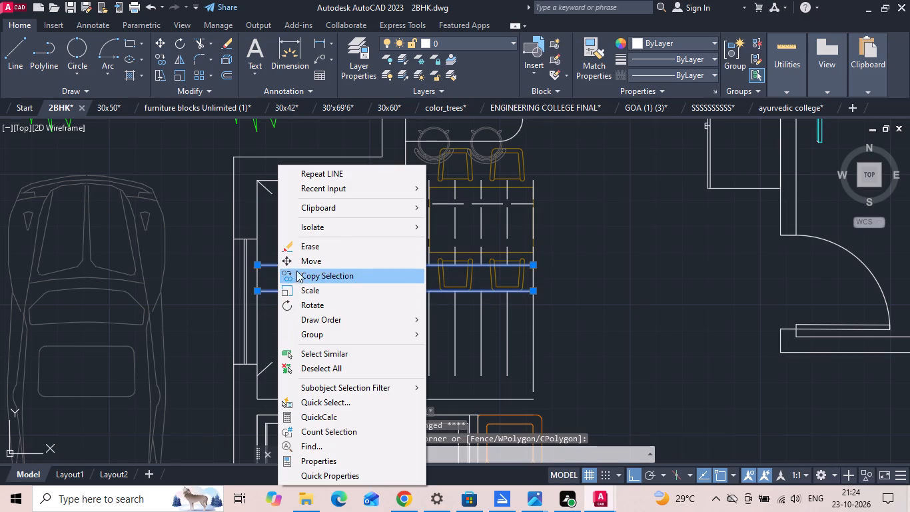
left_click(300, 264)
left_click(586, 309)
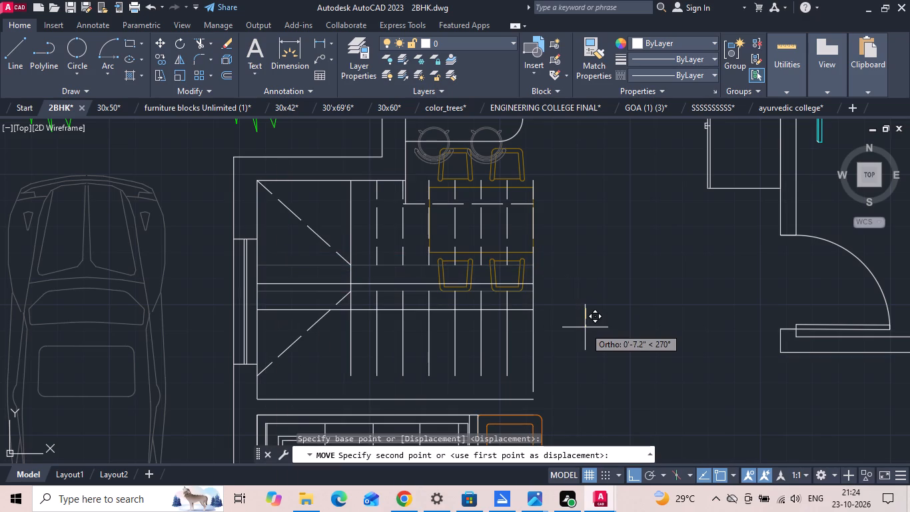
type("5")
key("space")
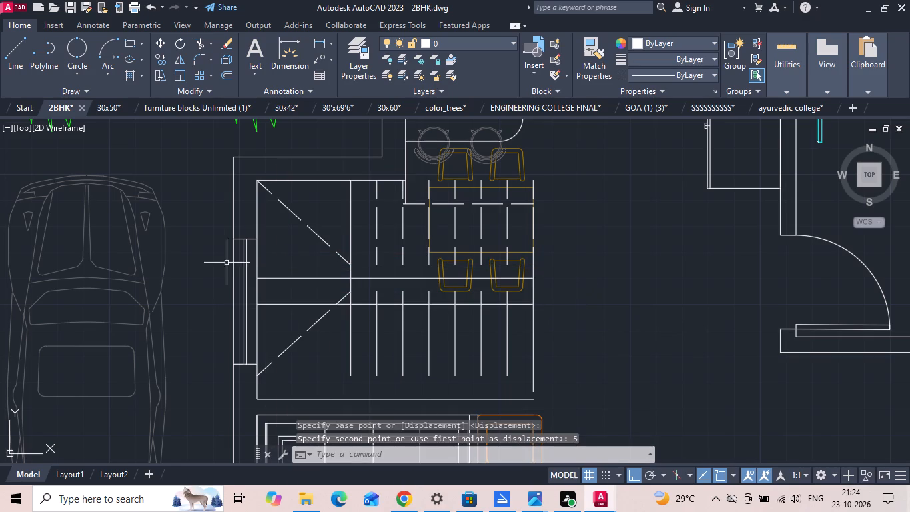
Draw a horizontal guide line westward from the midpoint of the staircase's west inner wall and offset it 2' north.
type("L")
key("space")
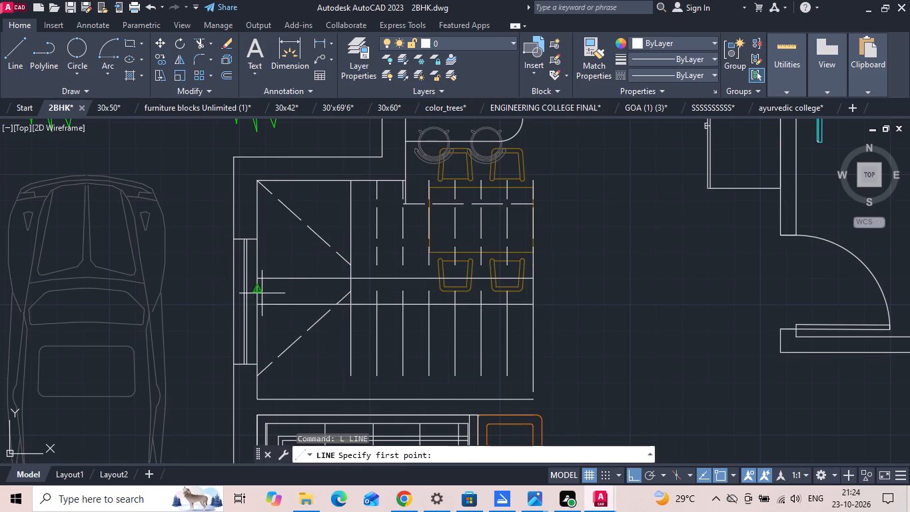
left_click(260, 292)
left_click(177, 305)
key("Escape")
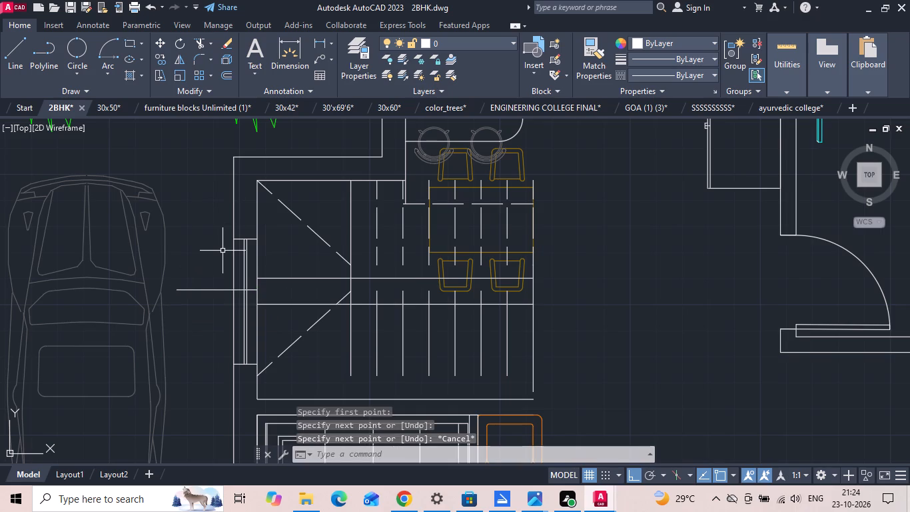
type("O 2'")
key("Return")
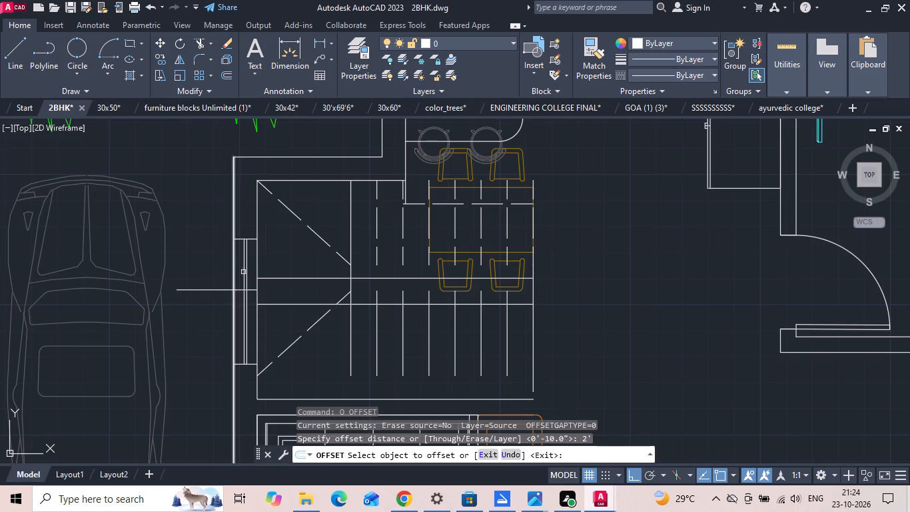
left_click(221, 289)
left_click(221, 233)
key("Escape")
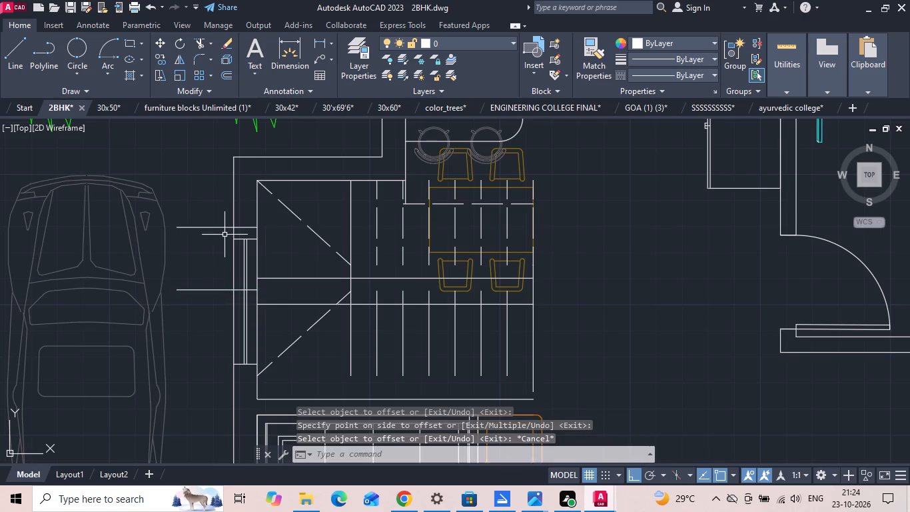
Move the staircase window north so its upper inner corner meets the offset guide line on the inner wall.
left_click_drag(225, 235, 242, 275)
left_click(258, 395)
right_click(262, 253)
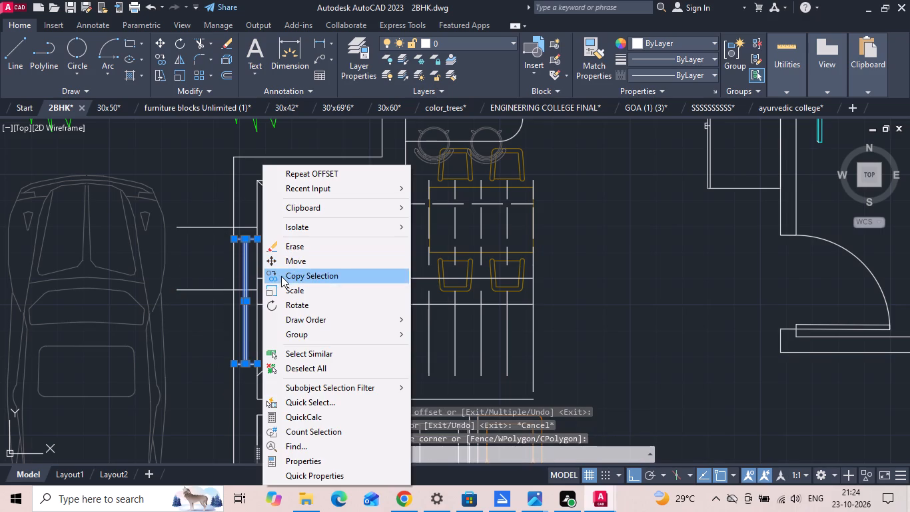
left_click(284, 266)
scroll(262, 246, "up", 1)
left_click(252, 234)
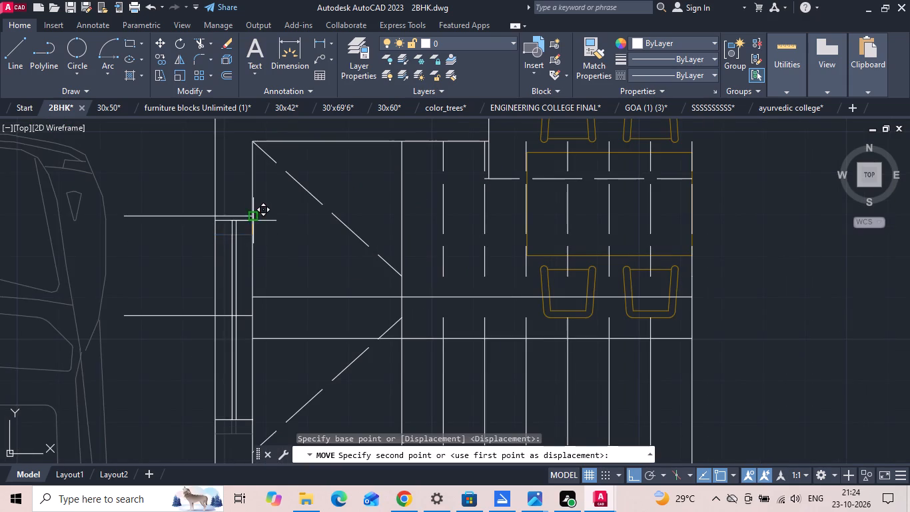
left_click(253, 215)
Delete the two horizontal guide lines beside the staircase window.
left_click_drag(202, 199, 183, 279)
left_click(169, 326)
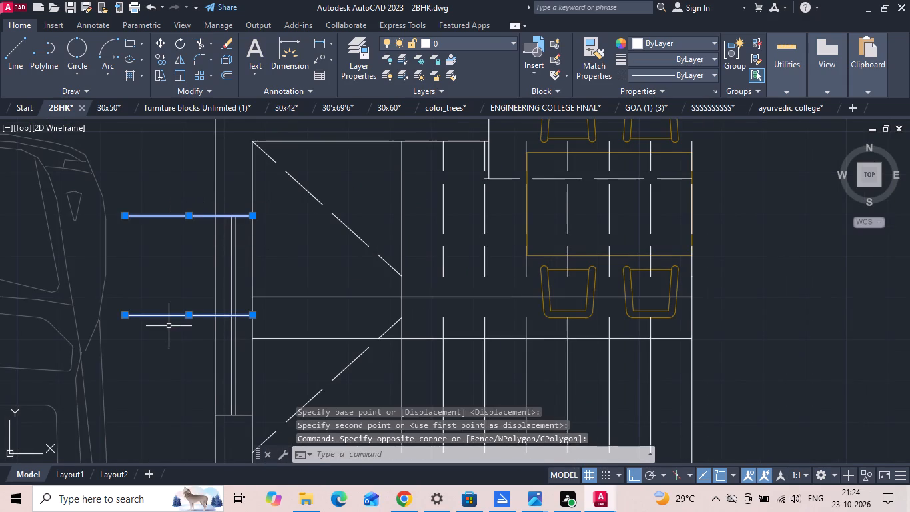
key("Delete")
scroll(169, 326, "down", 2)
scroll(229, 372, "up", 1)
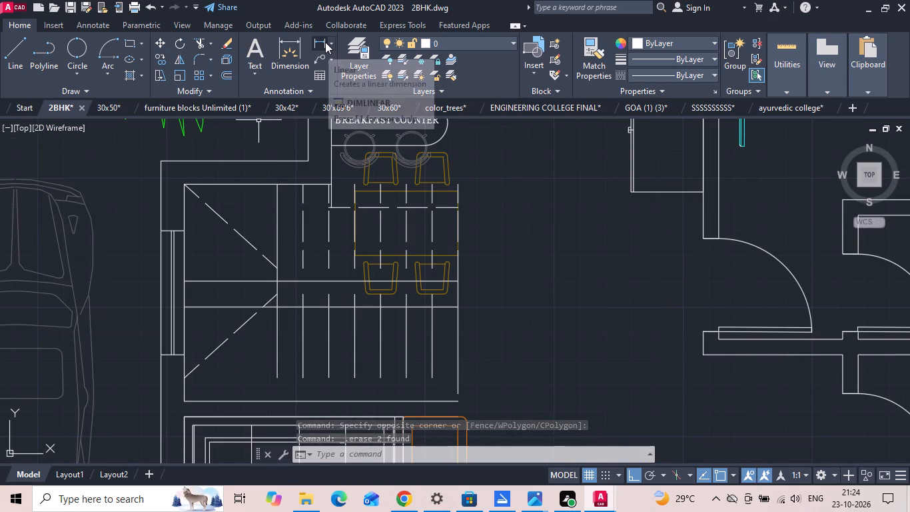
left_click_drag(440, 343, 432, 346)
key("Escape")
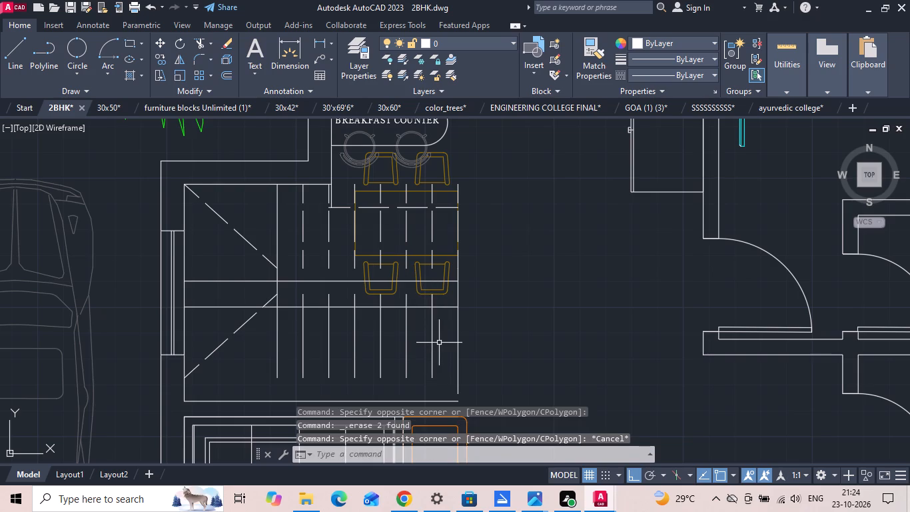
Extend the south flight's tread lines to the south wall and trim their ends projecting past the lower middle line.
type("EX")
key("space")
left_click_drag(449, 364, 254, 371)
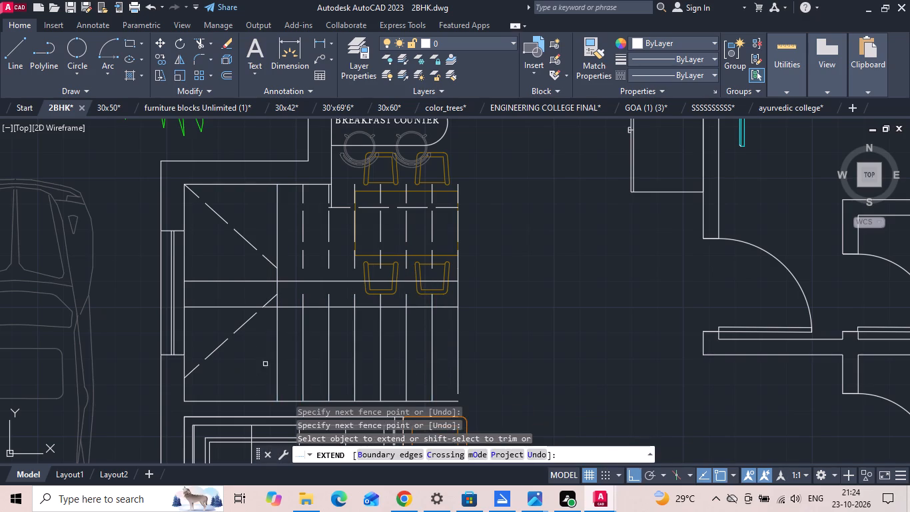
key("Escape")
key("t")
key("r")
key("space")
left_click(297, 302)
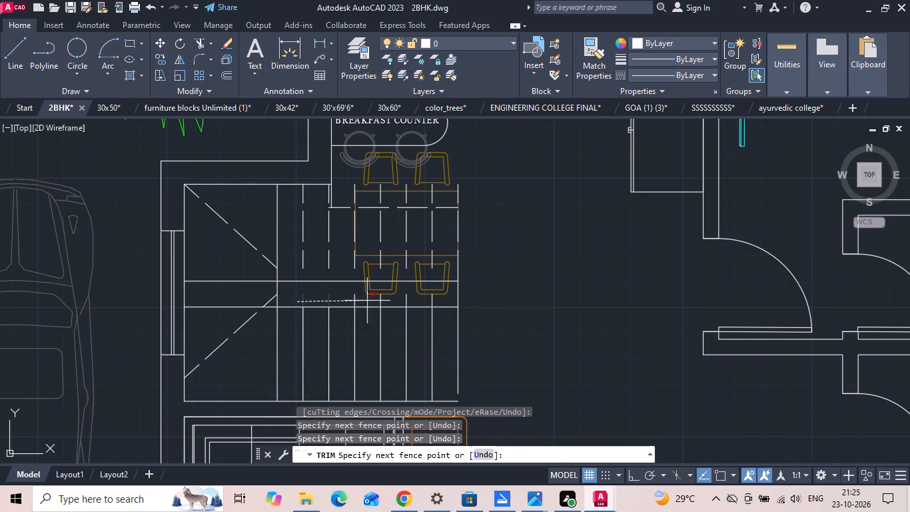
left_click(437, 299)
key("Escape")
Extend the staircase's east edge line south across the wall to its outer face.
key("e")
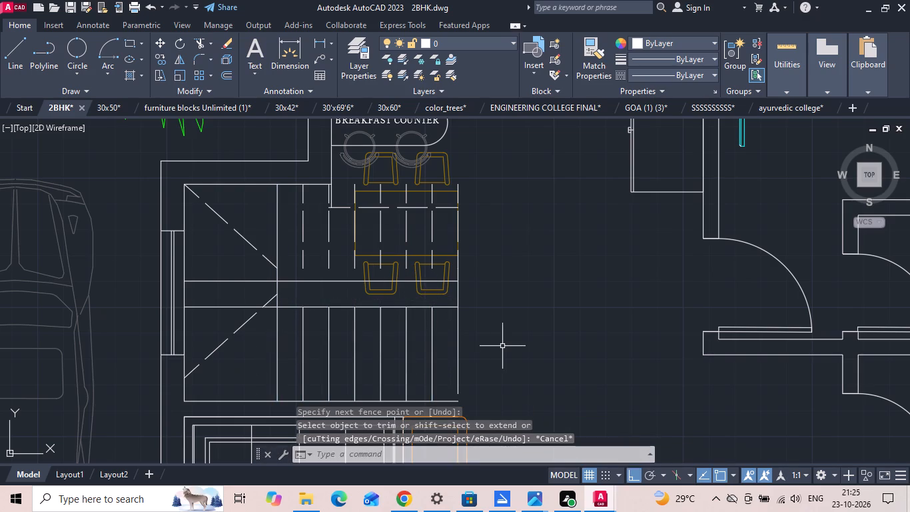
key("x")
key("space")
left_click(442, 378)
left_click(478, 362)
middle_click_drag(479, 359, 479, 293)
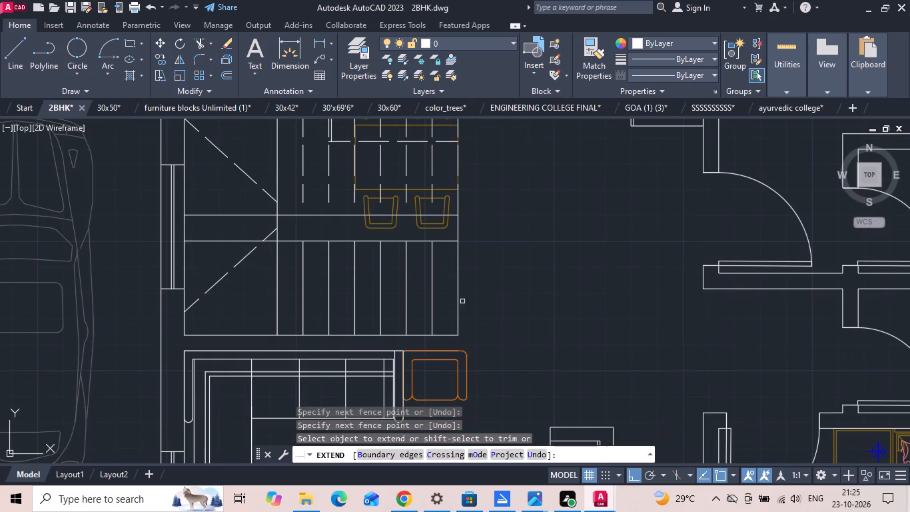
left_click_drag(450, 305, 484, 306)
key("Escape")
Move the south dashed diagonal onto the lower middle line's corner and stretch its other end to the south-west inner corner.
left_click(213, 291)
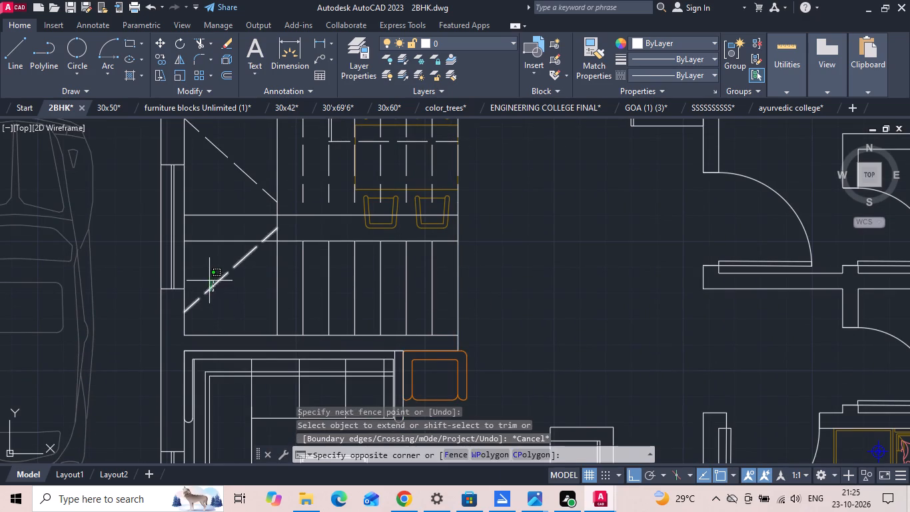
left_click(208, 279)
right_click(208, 279)
left_click(254, 243)
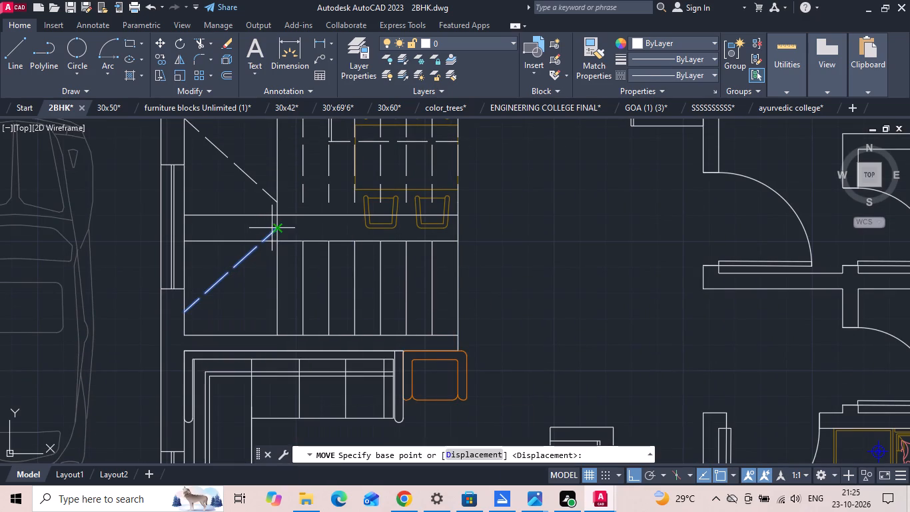
left_click(274, 227)
left_click(277, 239)
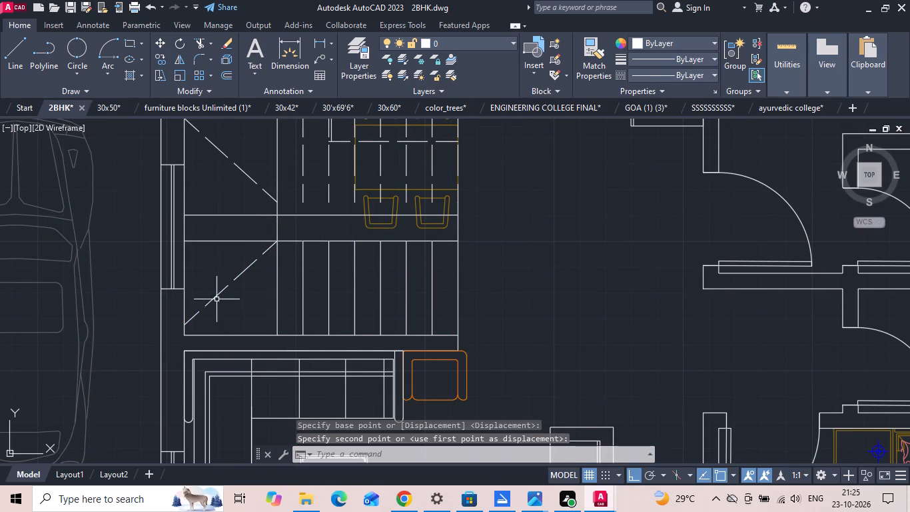
left_click(217, 299)
left_click(183, 325)
left_click(183, 335)
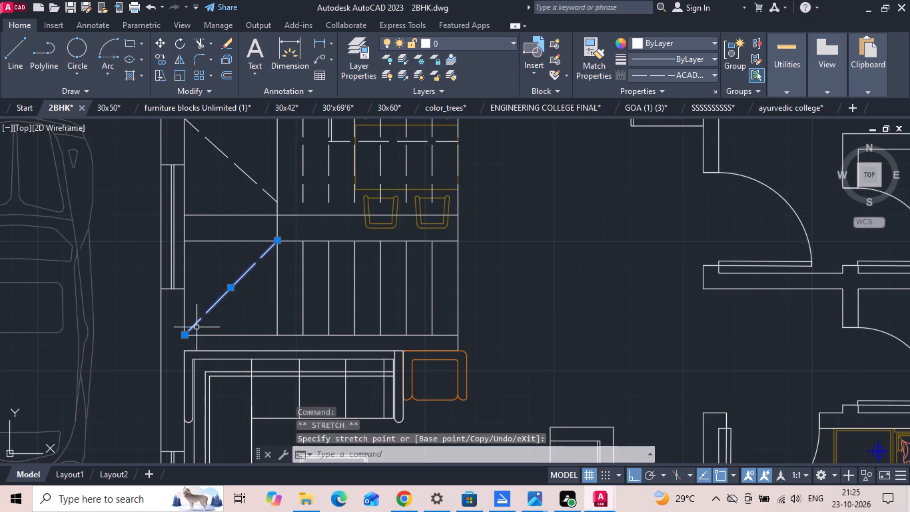
Stretch the inner end of the north dashed diagonal to the upper middle line's corner.
middle_click_drag(288, 260, 290, 321)
left_click(271, 253)
left_click(272, 260)
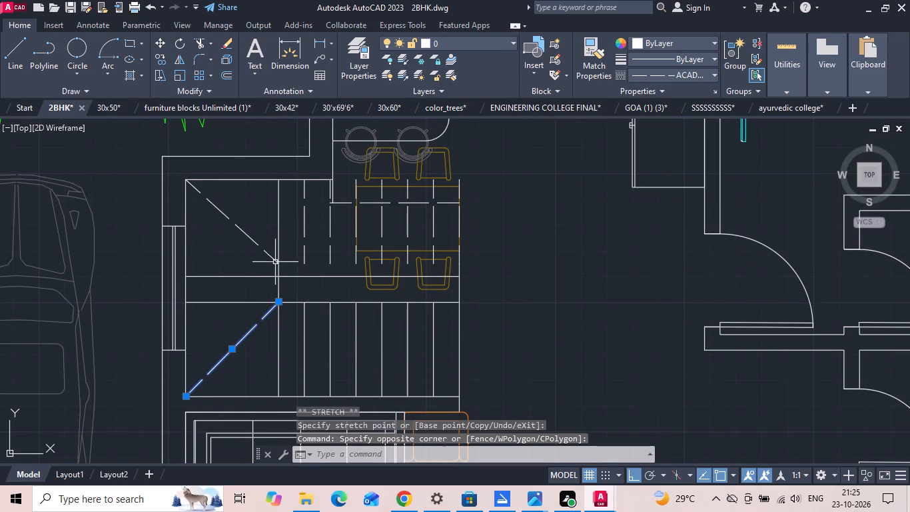
left_click(277, 259)
left_click(278, 266)
left_click(276, 279)
key("Escape")
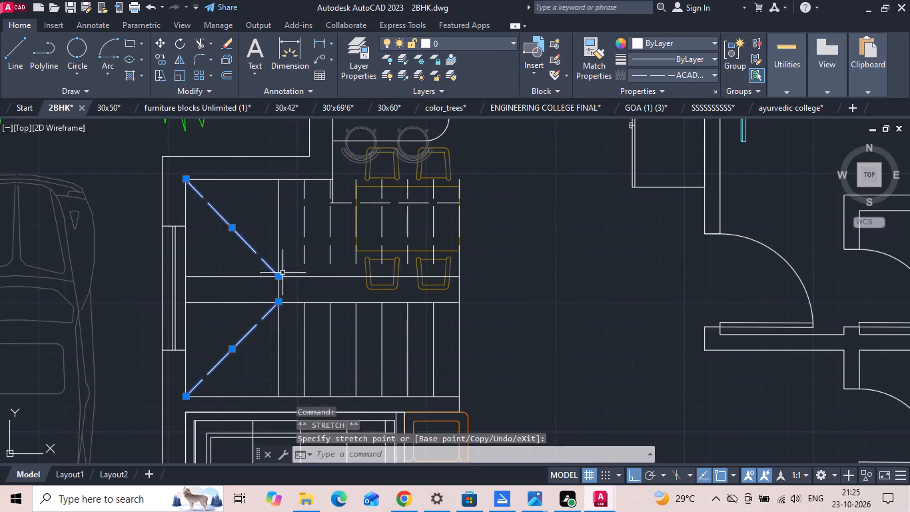
Measure the north and south flight widths with trial linear dimensions along the landing edge line.
left_click(315, 42)
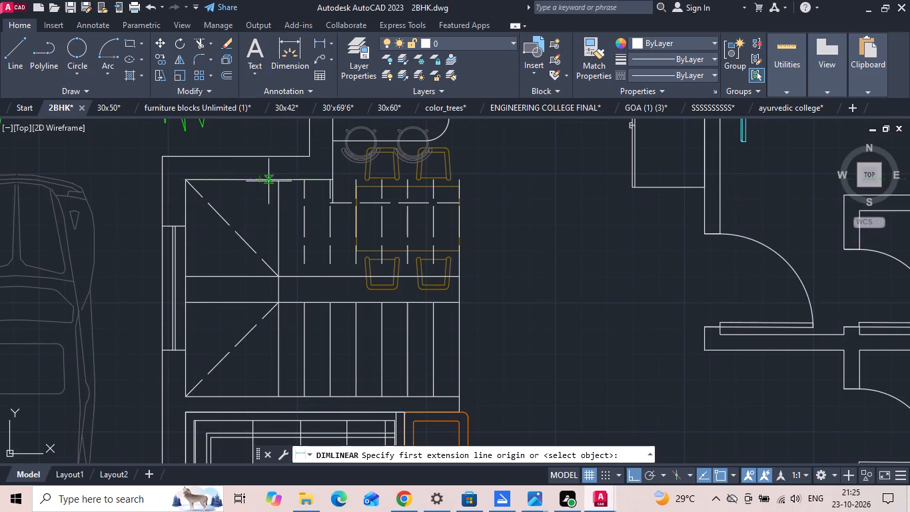
left_click(277, 181)
left_click(276, 275)
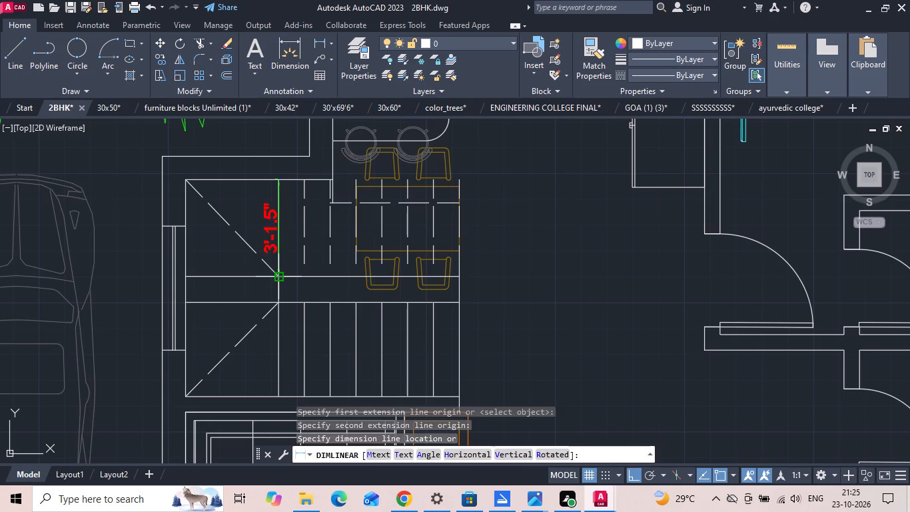
key("Escape")
key("space")
left_click(274, 303)
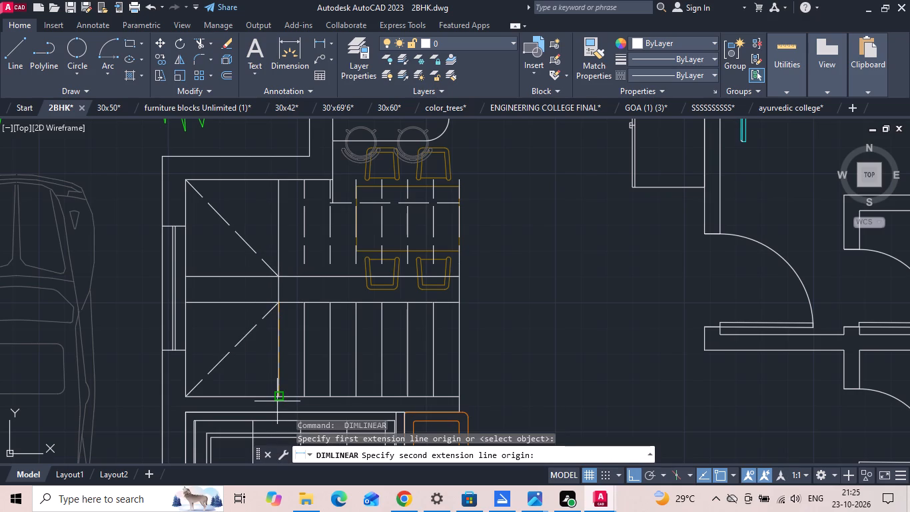
left_click(278, 399)
key("Escape")
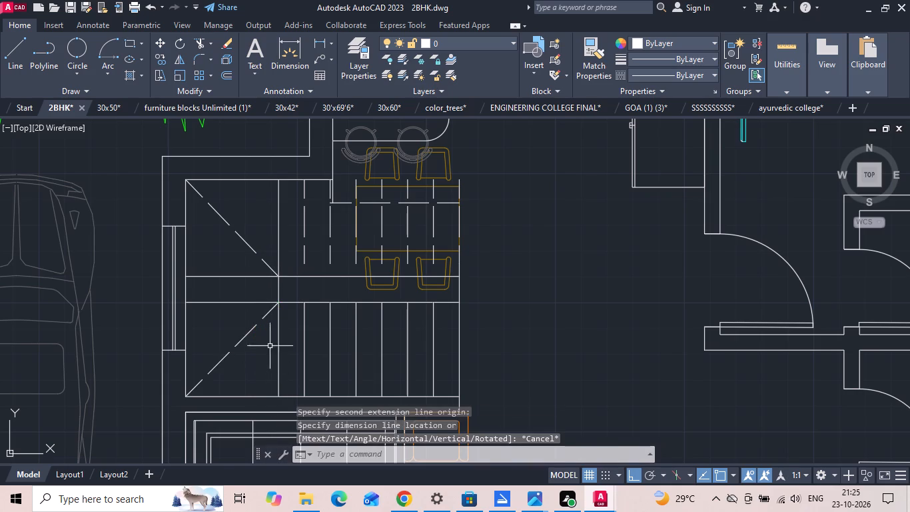
scroll(303, 282, "down", 1)
scroll(292, 321, "up", 1)
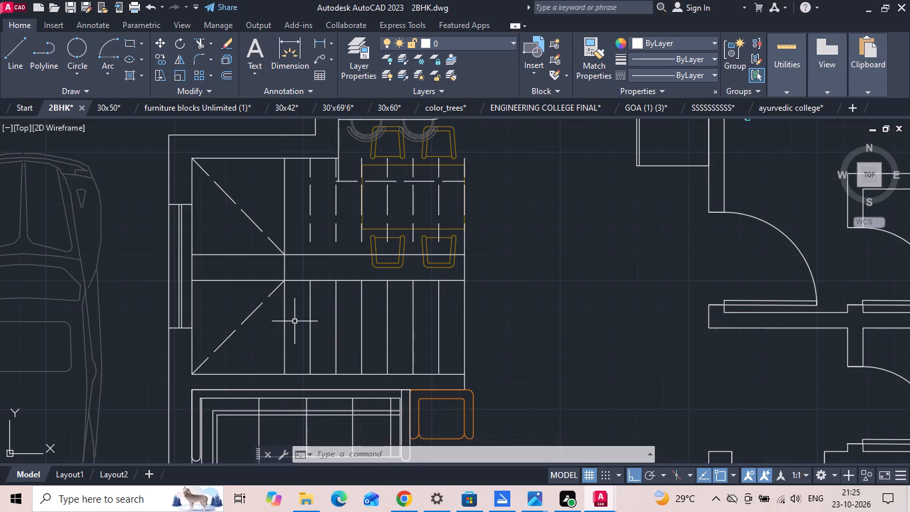
Offset the stair bay's north inner wall line 3'1" southward as a guide for the flight width.
middle_click_drag(266, 243, 271, 266)
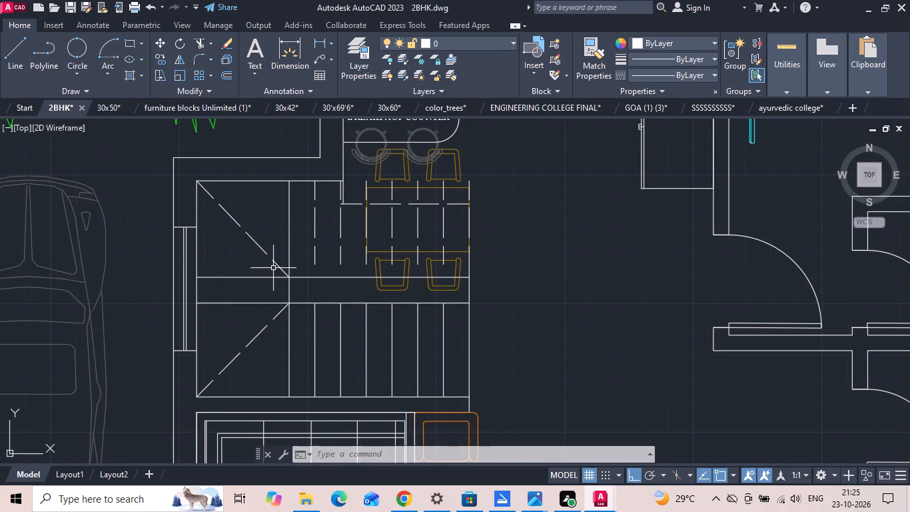
type("O")
key("space")
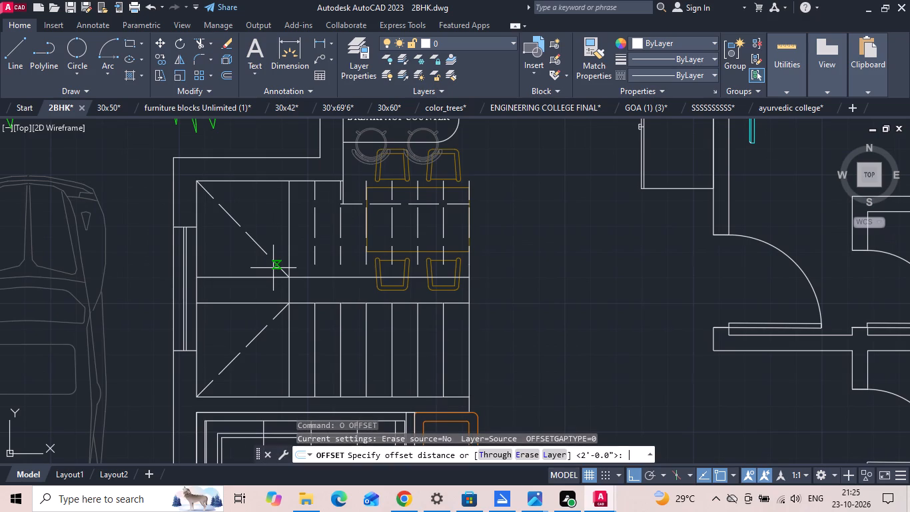
type("3'")
type("1")
key("space")
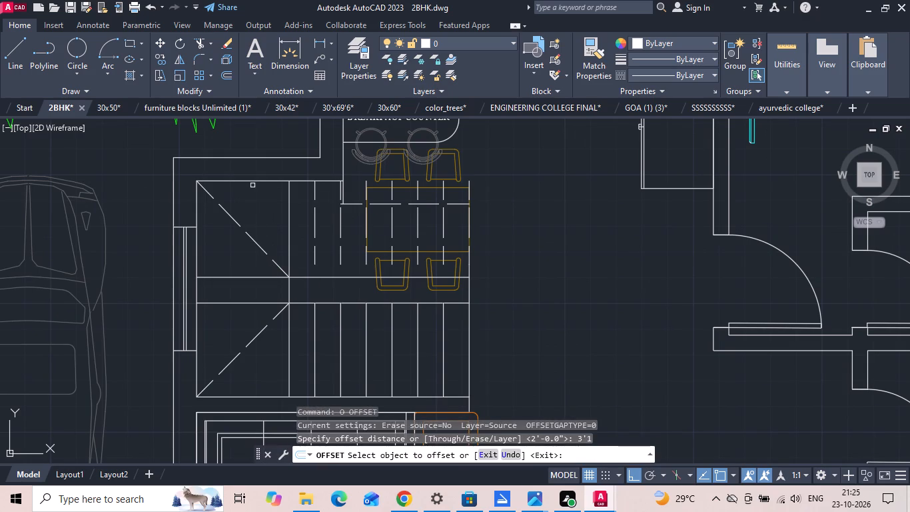
left_click(252, 183)
left_click(252, 182)
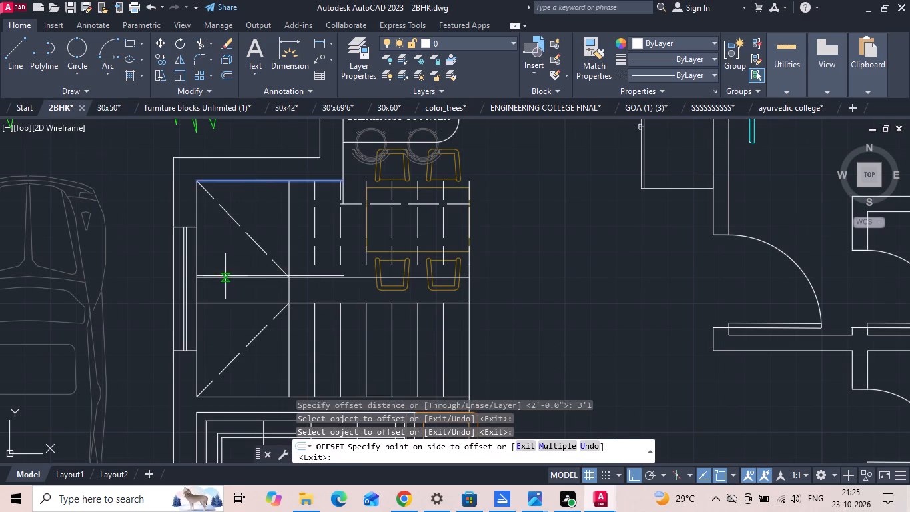
scroll(225, 277, "up", 2)
left_click(220, 295)
key("Escape")
Move both middle lines between the two flights north so the upper one lies on the offset guide line.
left_click(223, 274)
left_click_drag(225, 303, 225, 308)
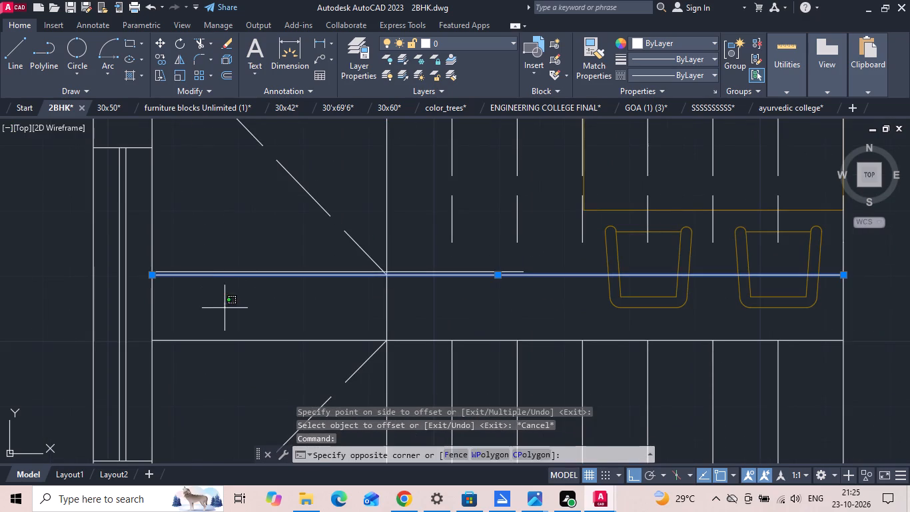
left_click_drag(225, 308, 212, 347)
left_click(208, 356)
right_click(199, 309)
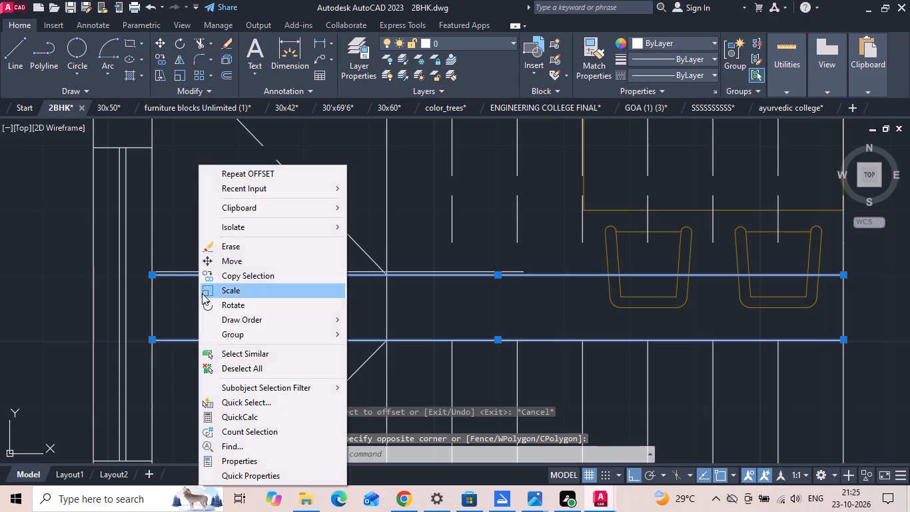
left_click(219, 260)
scroll(169, 289, "up", 2)
left_click(126, 252)
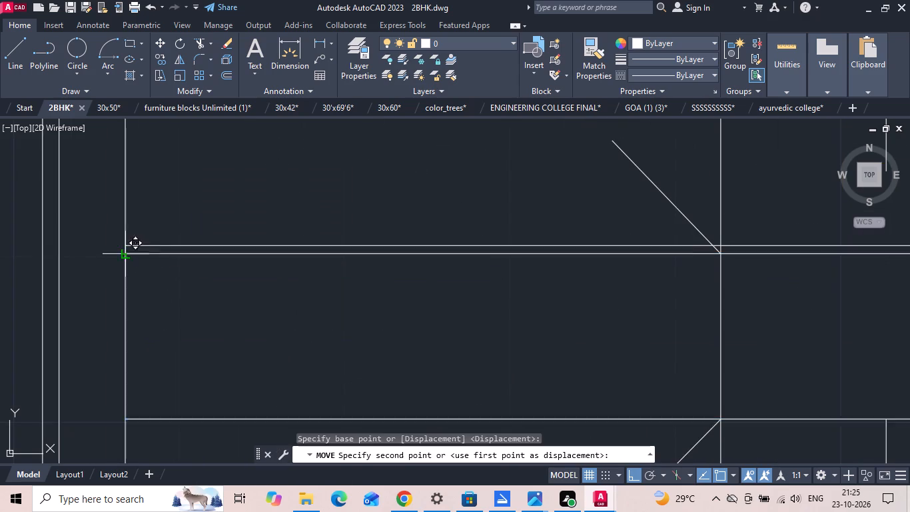
left_click(127, 242)
Erase the offset guide line lying over the upper middle line.
left_click(171, 242)
left_click(171, 247)
key("Escape")
left_click(171, 246)
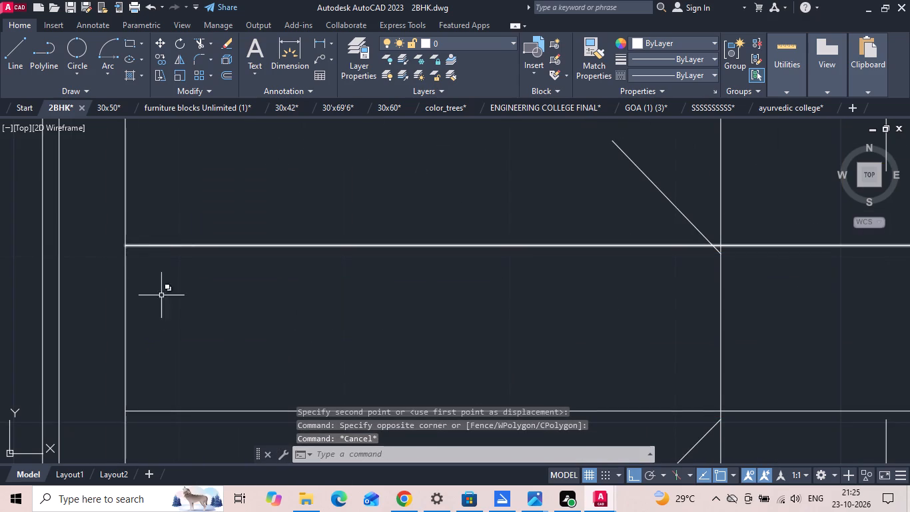
scroll(163, 323, "down", 1)
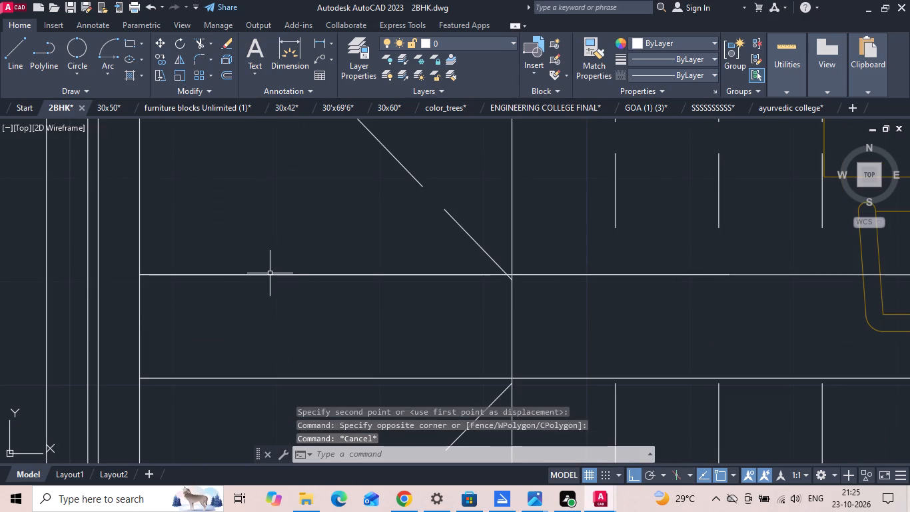
left_click(129, 258)
left_click(687, 335)
scroll(346, 323, "down", 1)
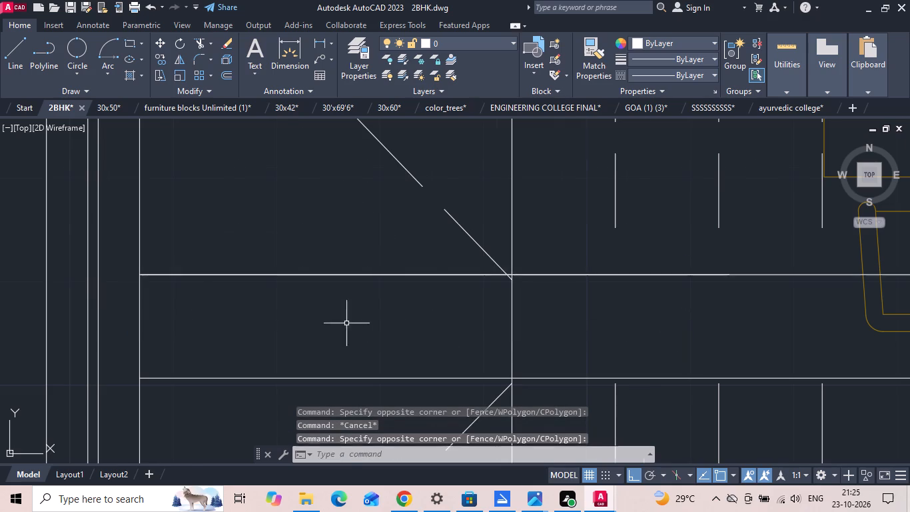
left_click_drag(207, 277, 227, 291)
left_click(652, 342)
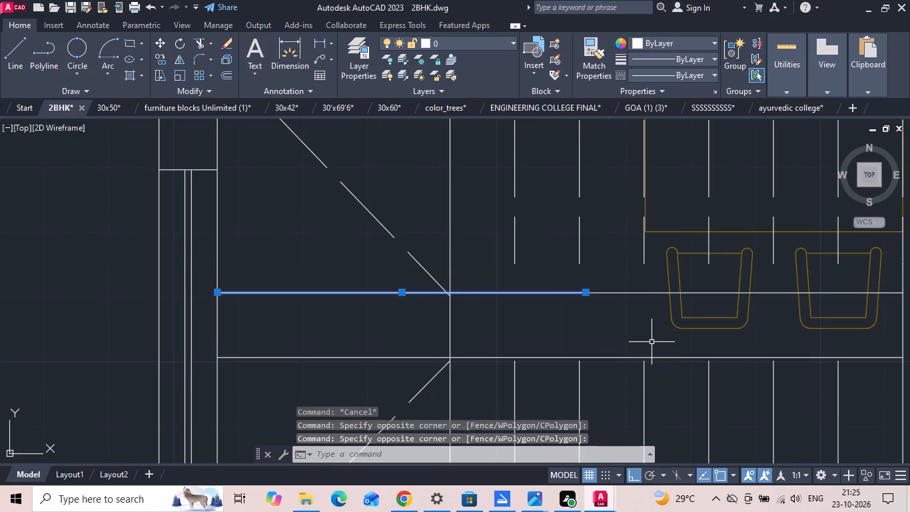
key("Delete")
Stretch the inner end of the north dashed diagonal to the upper middle line's corner on the landing edge.
scroll(398, 305, "down", 1)
scroll(412, 349, "up", 2)
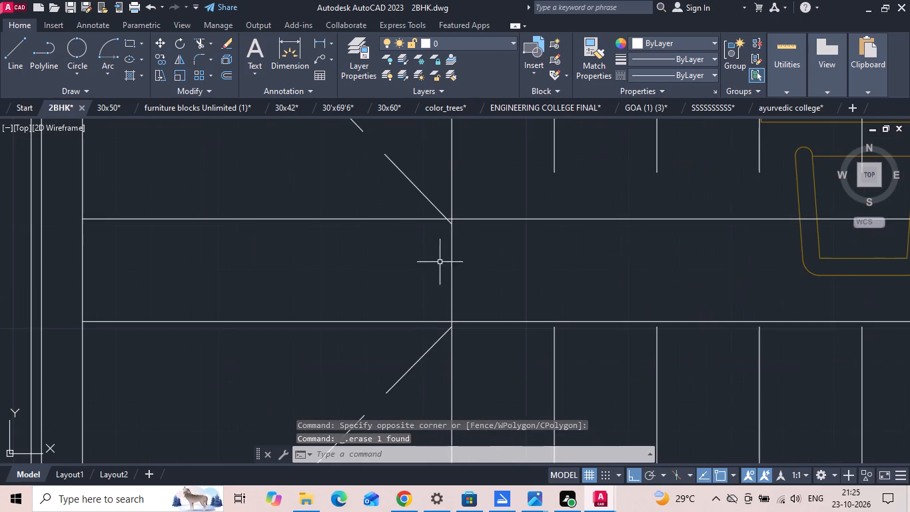
scroll(445, 194, "up", 3)
left_click_drag(432, 191, 395, 209)
left_click(378, 214)
left_click_drag(432, 273, 418, 273)
left_click(383, 274)
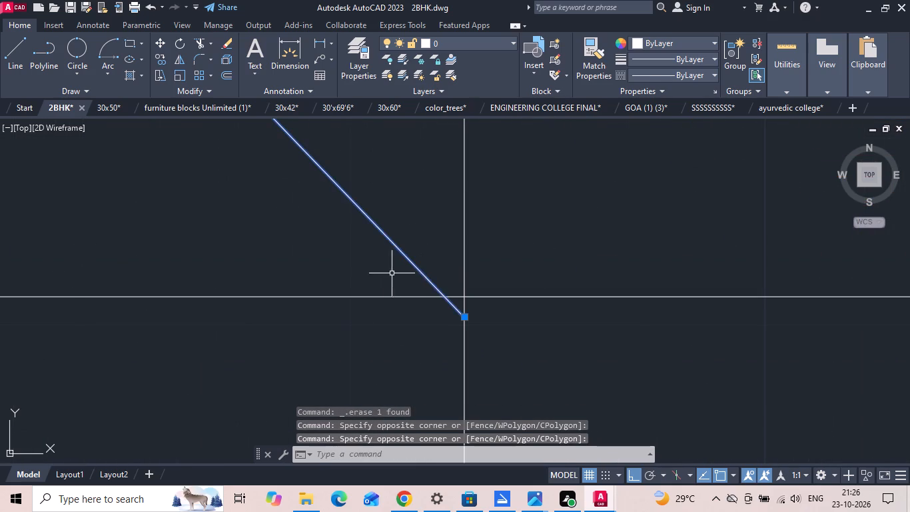
left_click(466, 316)
left_click(468, 291)
Stretch the inner end of the south dashed diagonal to the lower middle line's corner on the landing edge.
scroll(391, 229, "down", 3)
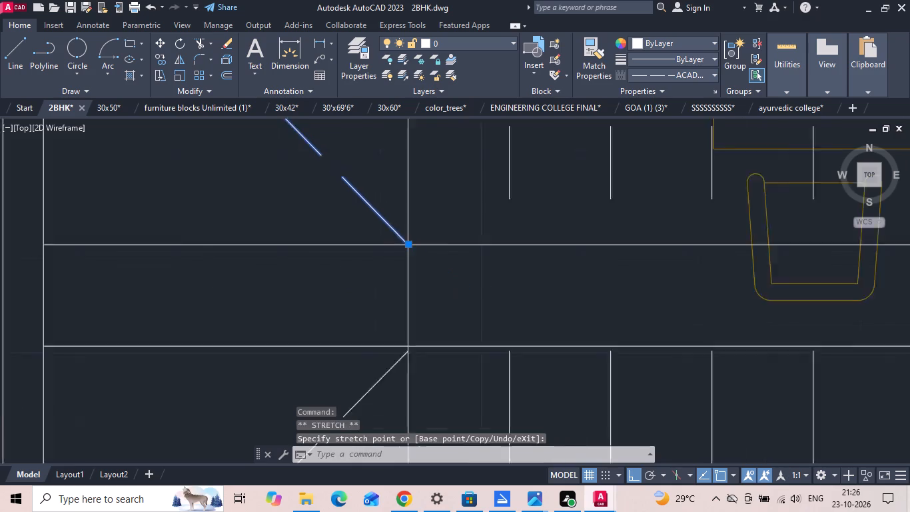
scroll(387, 221, "down", 3)
scroll(390, 239, "up", 5)
left_click(394, 279)
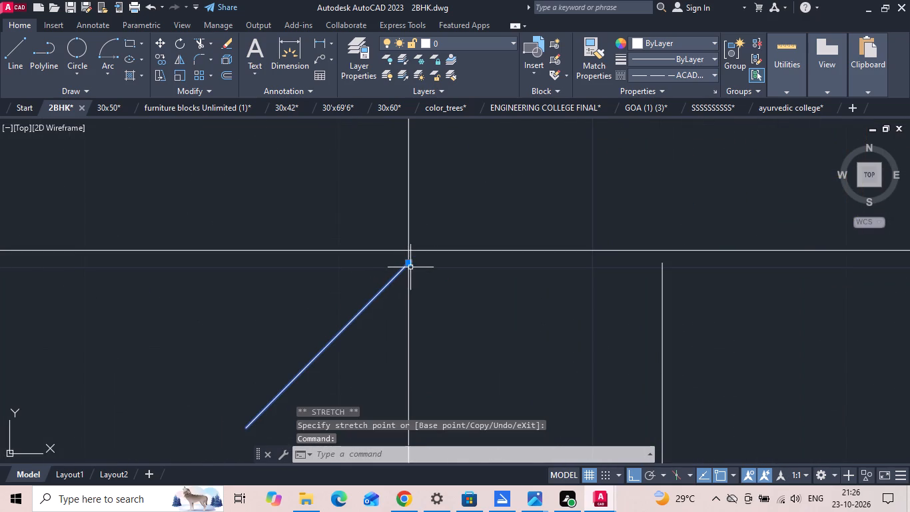
left_click(411, 261)
left_click(410, 243)
scroll(407, 249, "up", 2)
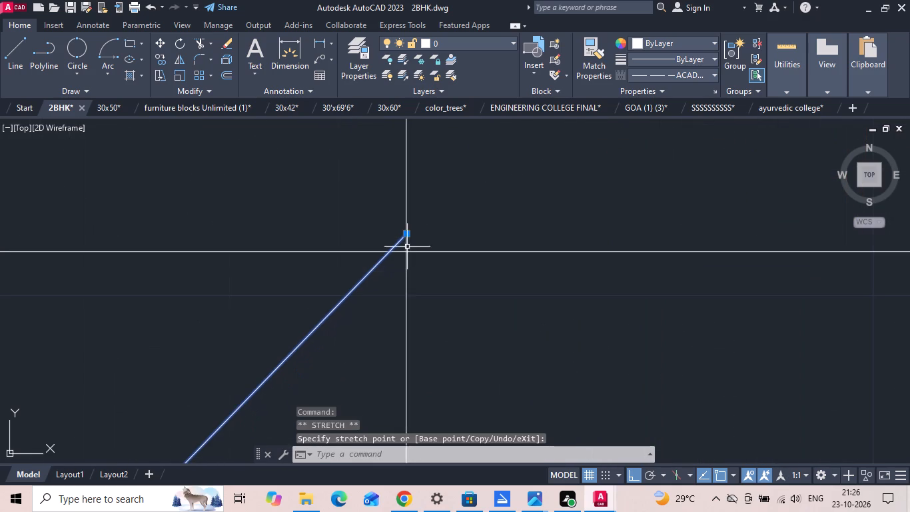
left_click(407, 237)
left_click(407, 248)
scroll(334, 254, "down", 8)
key("Escape")
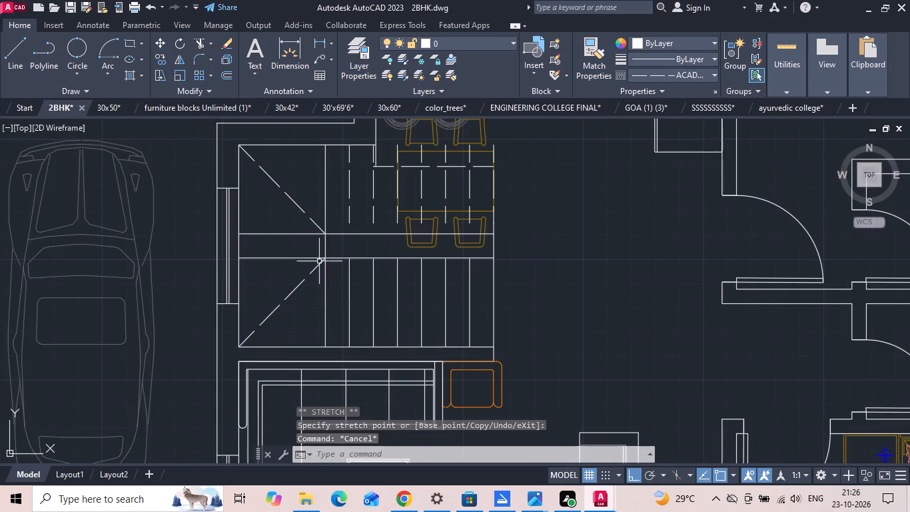
Extend the south flight's treads to the lower middle line and the north flight's dashed treads to the upper one.
type("EX")
key("space")
left_click_drag(341, 299, 476, 291)
scroll(482, 223, "up", 3)
scroll(488, 255, "down", 1)
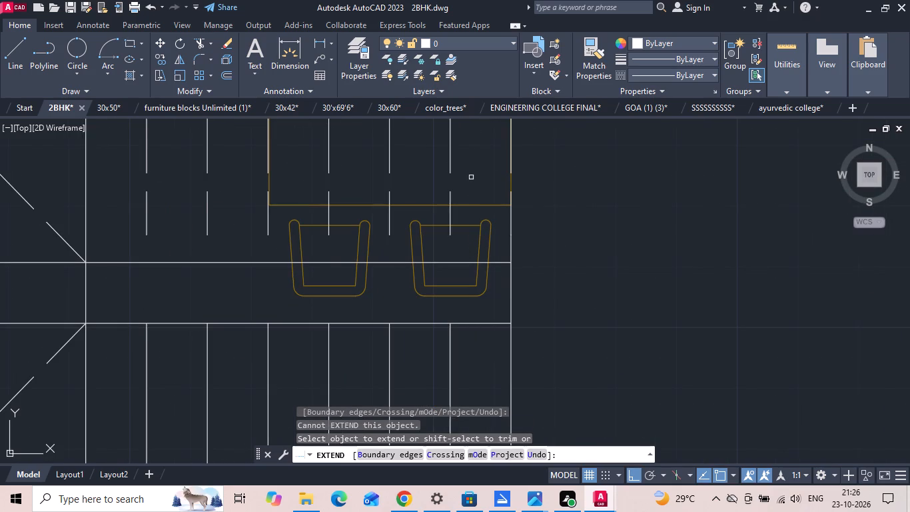
left_click(471, 173)
left_click(104, 171)
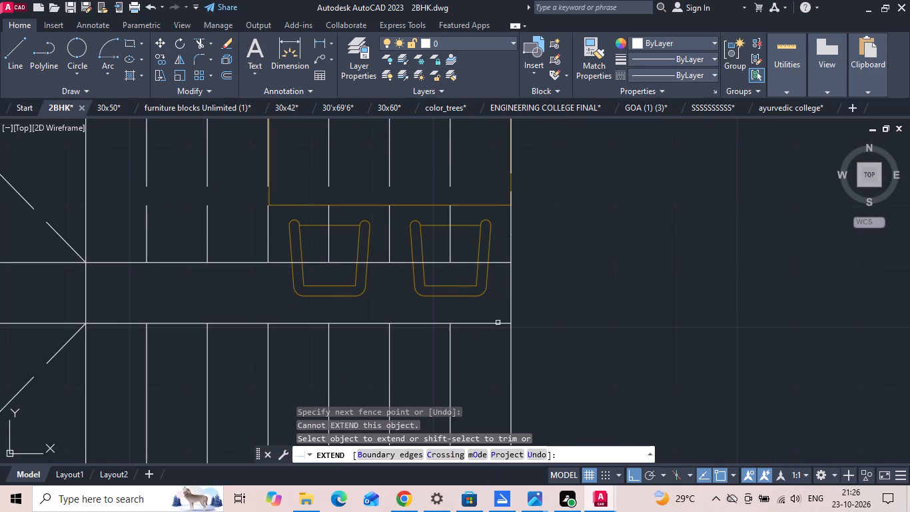
scroll(514, 348, "down", 2)
key("Escape")
Move the dashed horizontal line crossing the north flight up to the east end of the bay's north inner wall line.
scroll(393, 221, "up", 1)
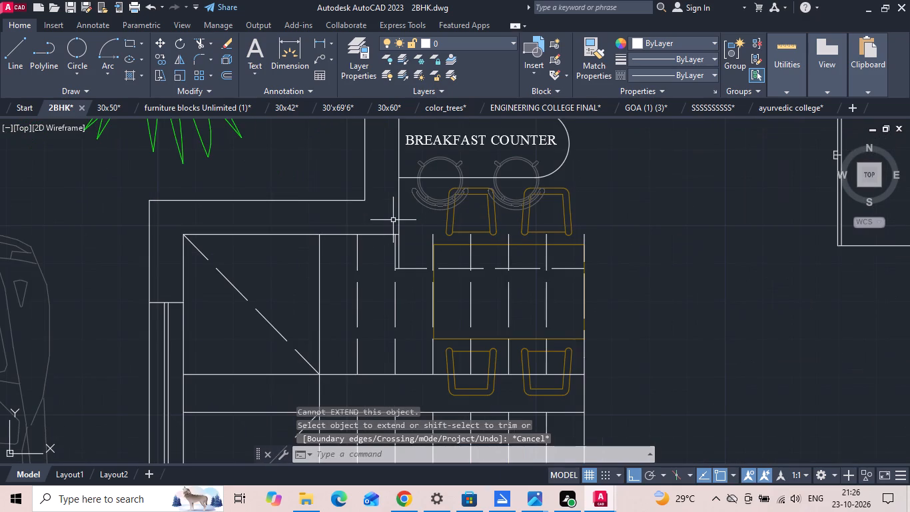
left_click(409, 269)
right_click(410, 269)
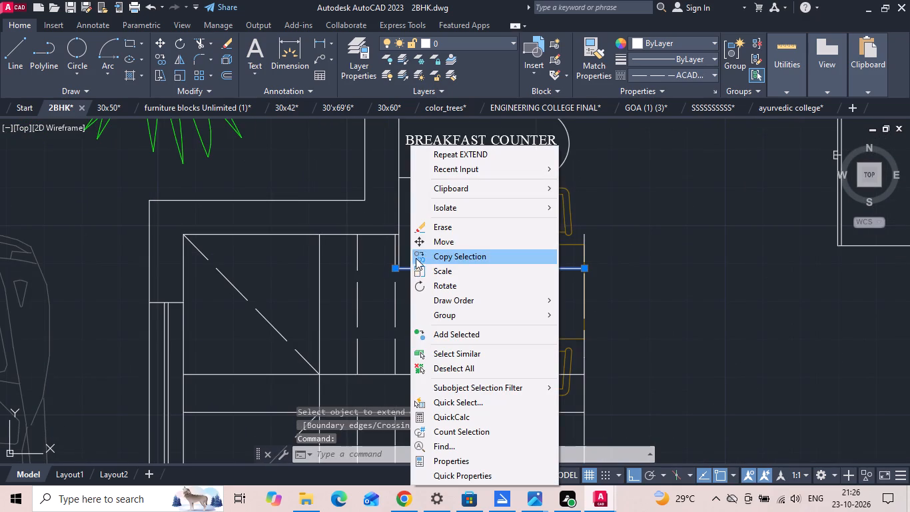
left_click(423, 245)
scroll(391, 262, "up", 2)
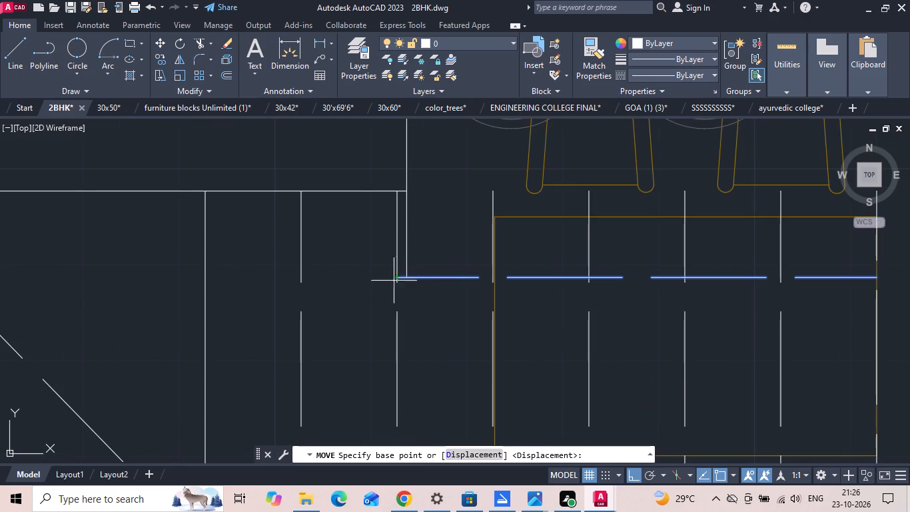
left_click(395, 279)
left_click(406, 194)
scroll(400, 203, "down", 1)
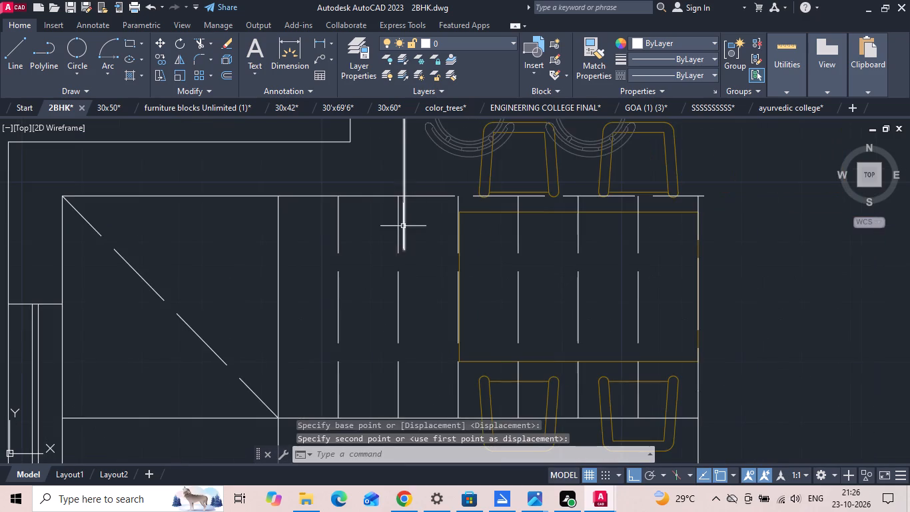
scroll(403, 227, "down", 2)
scroll(443, 219, "up", 1)
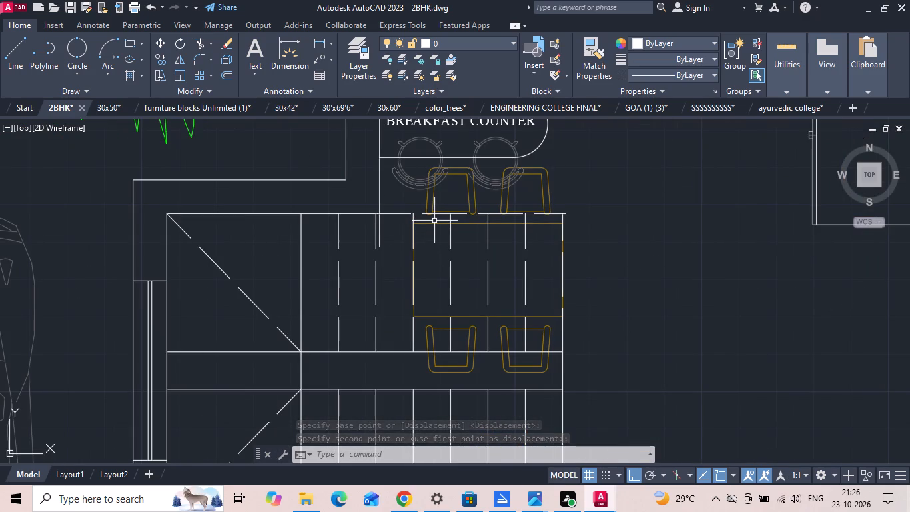
Move the dining table and chairs about 5.5" south, away from the breakfast counter.
scroll(424, 320, "down", 2)
scroll(433, 253, "up", 3)
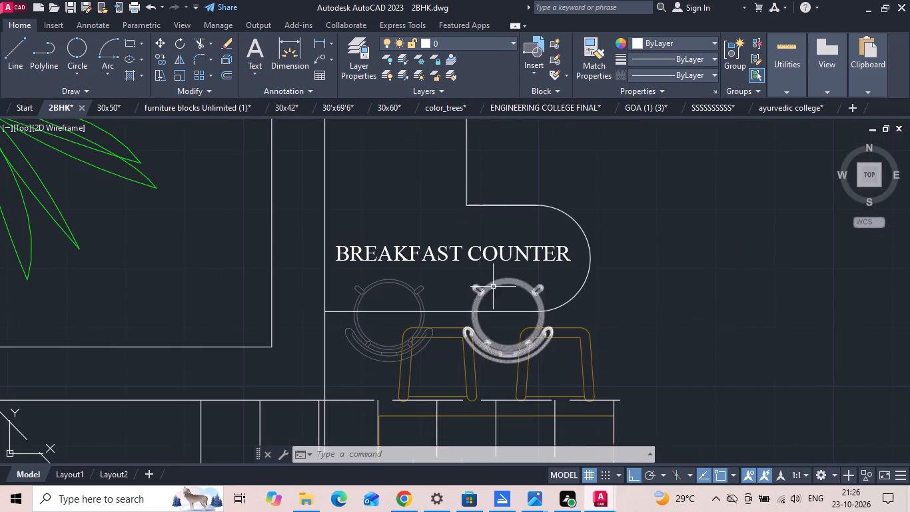
scroll(499, 280, "down", 2)
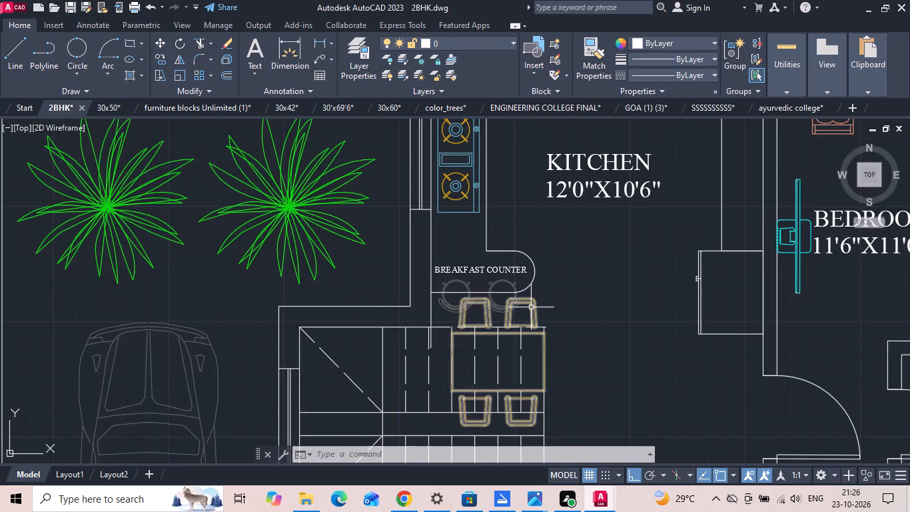
left_click(531, 307)
right_click(531, 307)
left_click(581, 237)
middle_click_drag(602, 342, 593, 263)
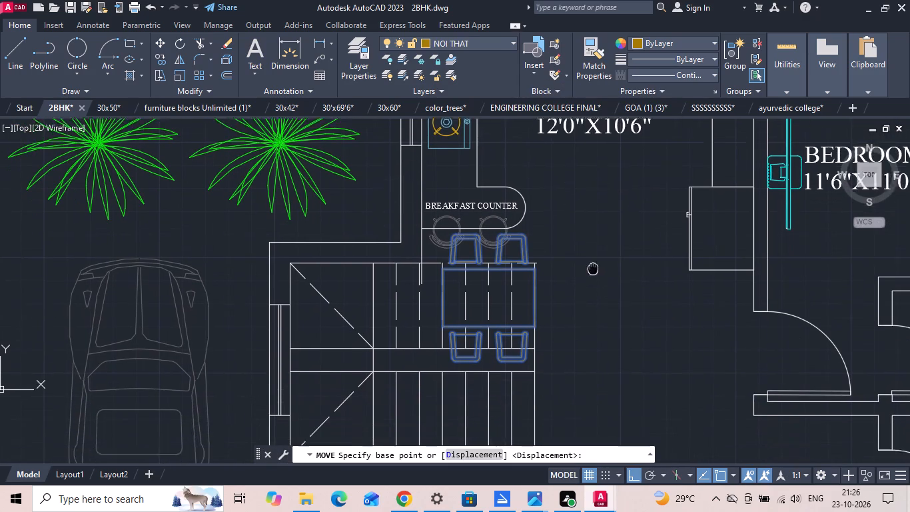
left_click(608, 279)
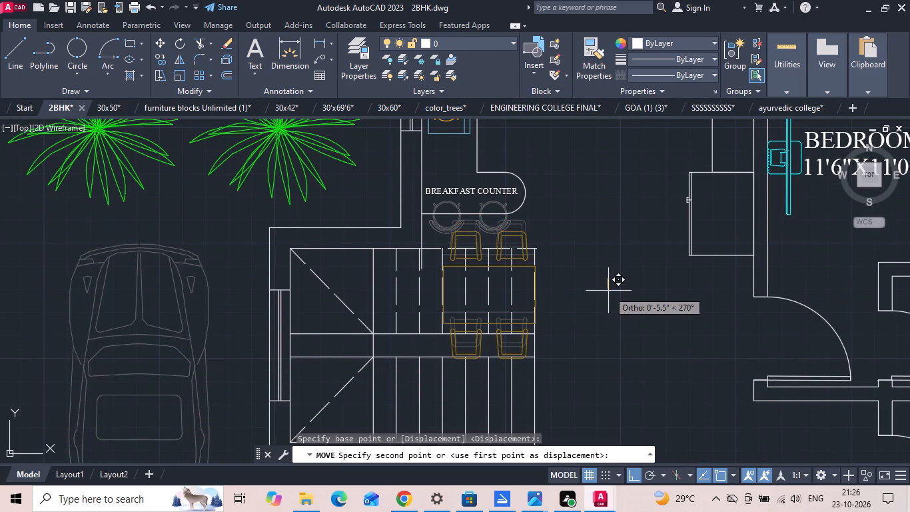
left_click(608, 289)
Erase the old staircase, its west window and the bay's two north wall lines from the furniture-free duplicate plan.
scroll(386, 308, "down", 2)
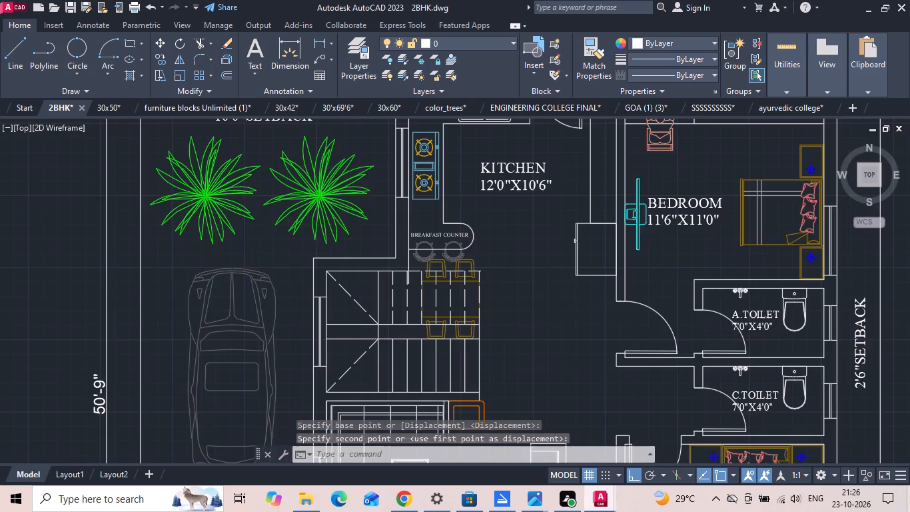
scroll(371, 277, "down", 2)
scroll(712, 293, "up", 1)
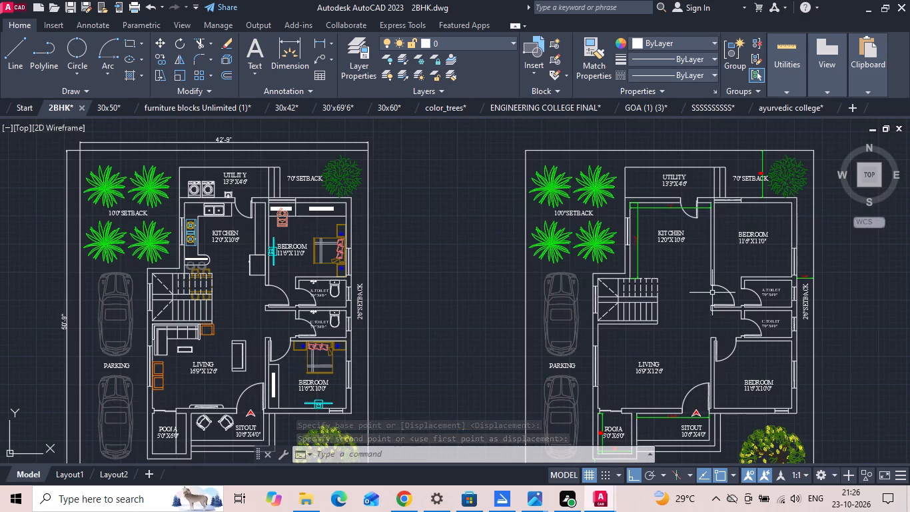
scroll(646, 301, "up", 3)
left_click_drag(699, 240, 683, 247)
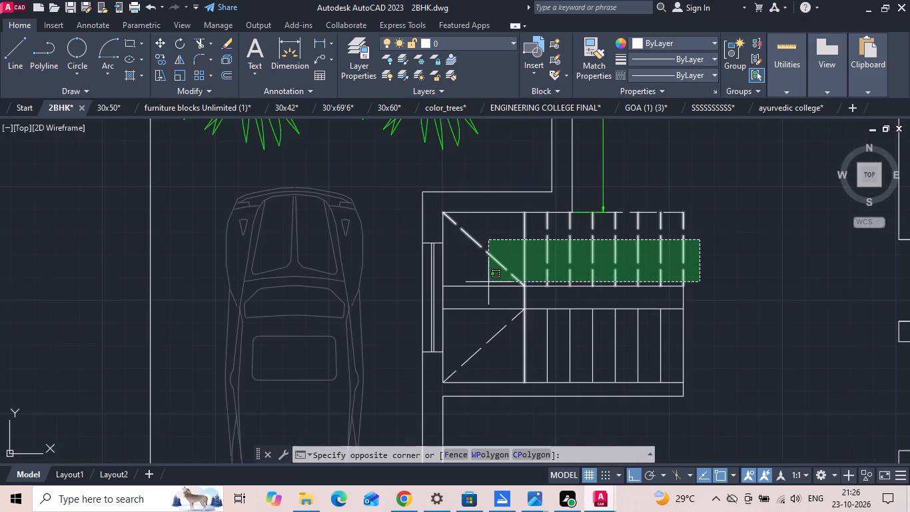
left_click(427, 364)
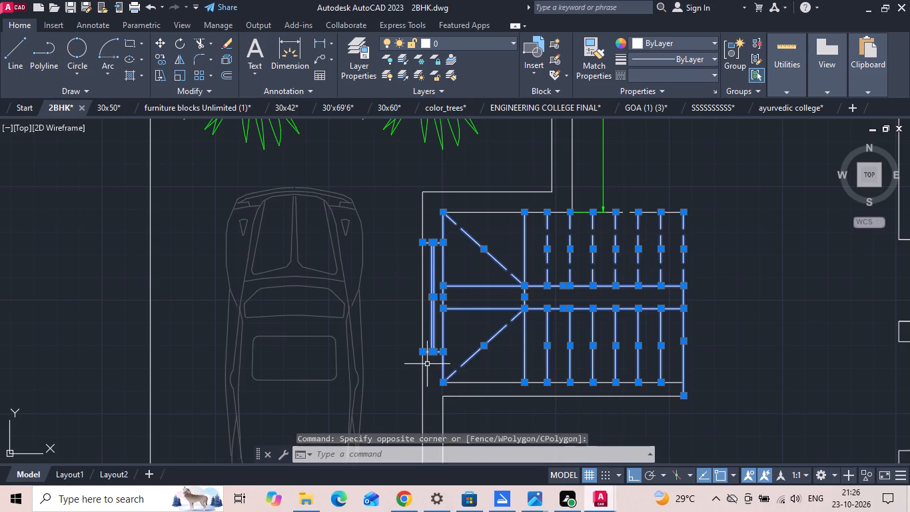
key("Delete")
left_click_drag(510, 228, 509, 221)
left_click(494, 177)
key("Delete")
Copy the staircase, its west window, the bay's two north wall lines and the dining set from the furnished plan into the duplicate's empty bay.
scroll(595, 307, "down", 3)
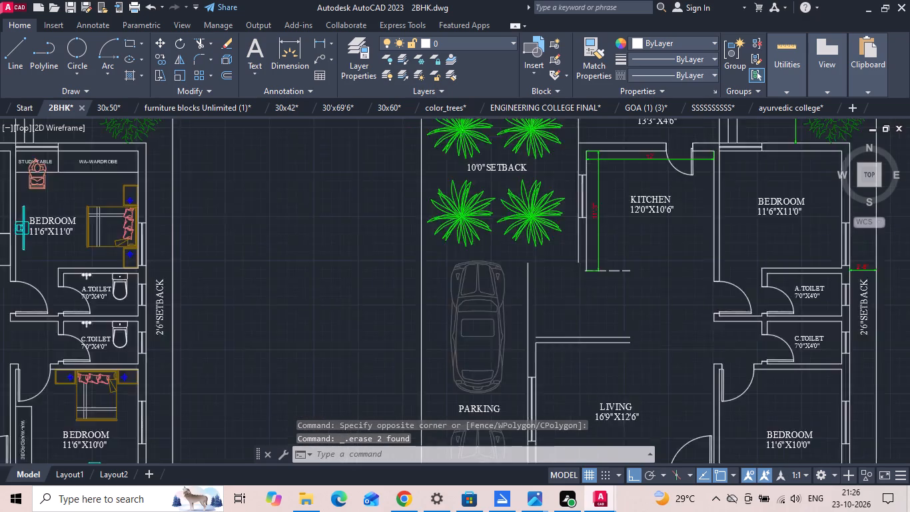
scroll(597, 308, "down", 1)
scroll(298, 296, "up", 3)
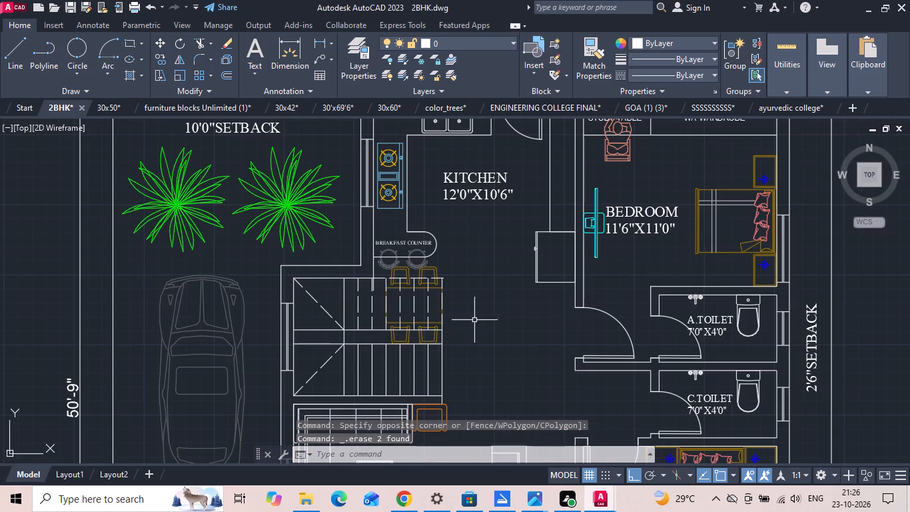
left_click_drag(467, 309, 415, 339)
left_click(326, 377)
left_click_drag(270, 381, 294, 358)
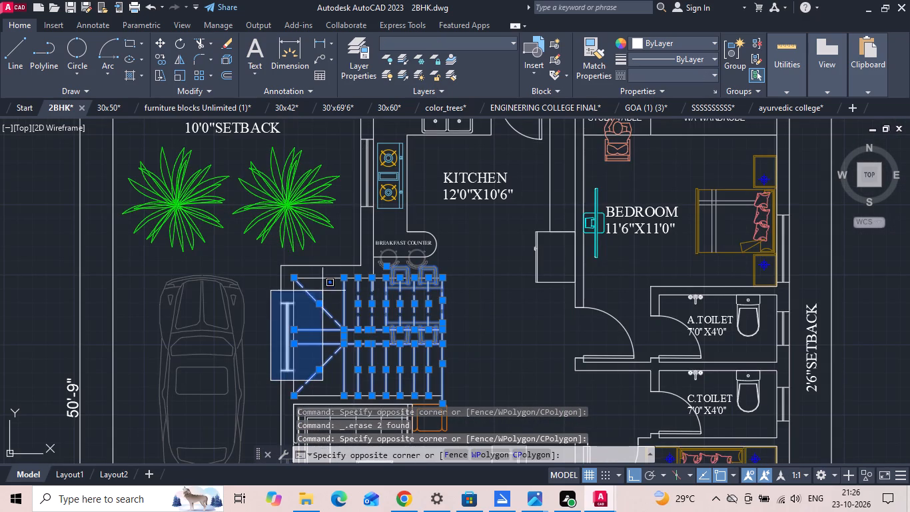
left_click(325, 286)
left_click(296, 295)
left_click(292, 293)
scroll(325, 260, "up", 1)
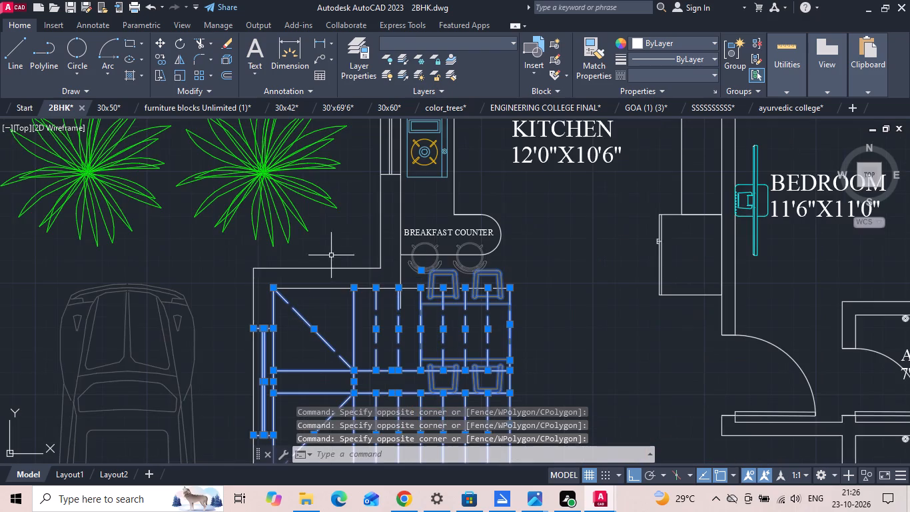
left_click_drag(332, 256, 315, 293)
left_click(311, 302)
scroll(404, 291, "up", 2)
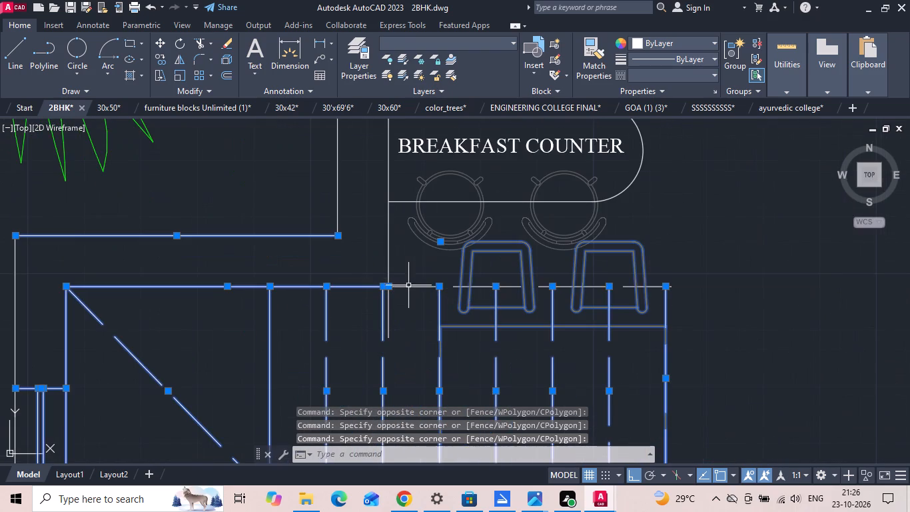
left_click_drag(418, 280, 410, 299)
left_click(404, 313)
scroll(408, 271, "down", 3)
scroll(400, 286, "up", 2)
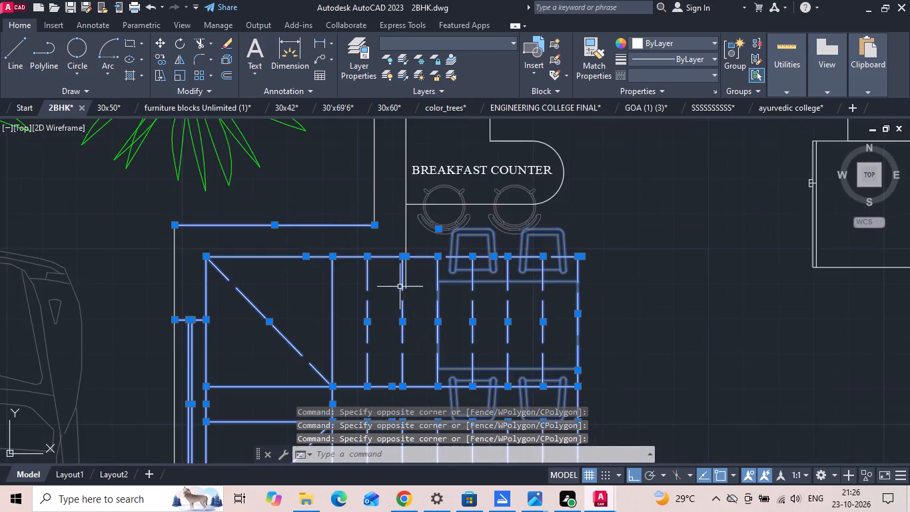
scroll(371, 207, "down", 2)
right_click(328, 203)
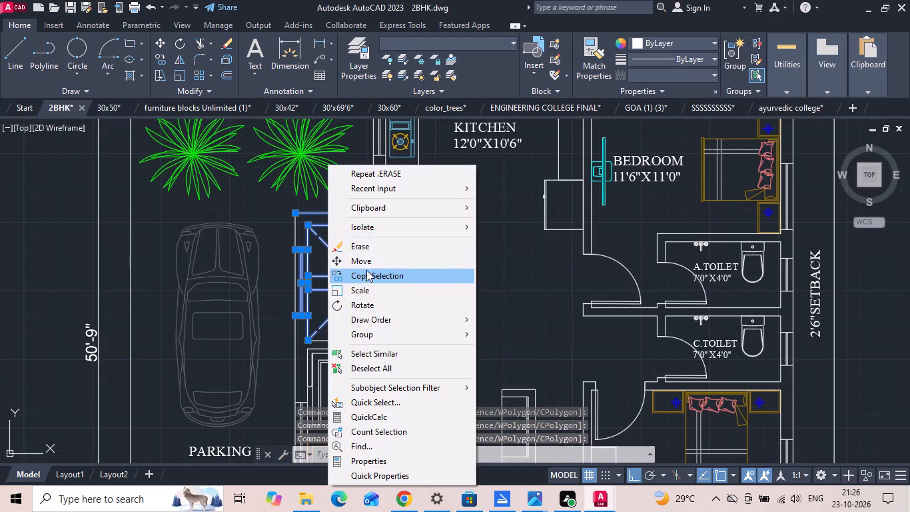
left_click(364, 275)
scroll(306, 343, "up", 3)
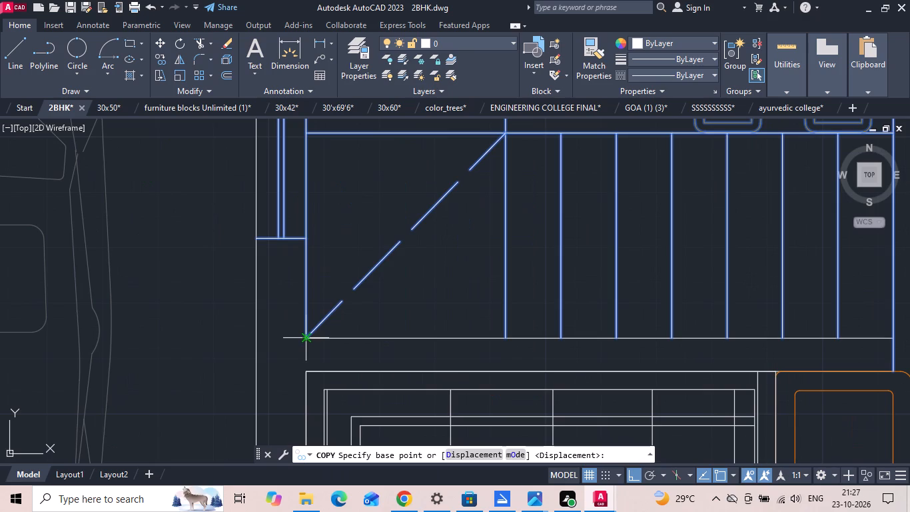
left_click(306, 338)
scroll(294, 329, "down", 4)
scroll(456, 283, "down", 2)
scroll(665, 281, "up", 5)
middle_click_drag(595, 407, 580, 236)
left_click(550, 288)
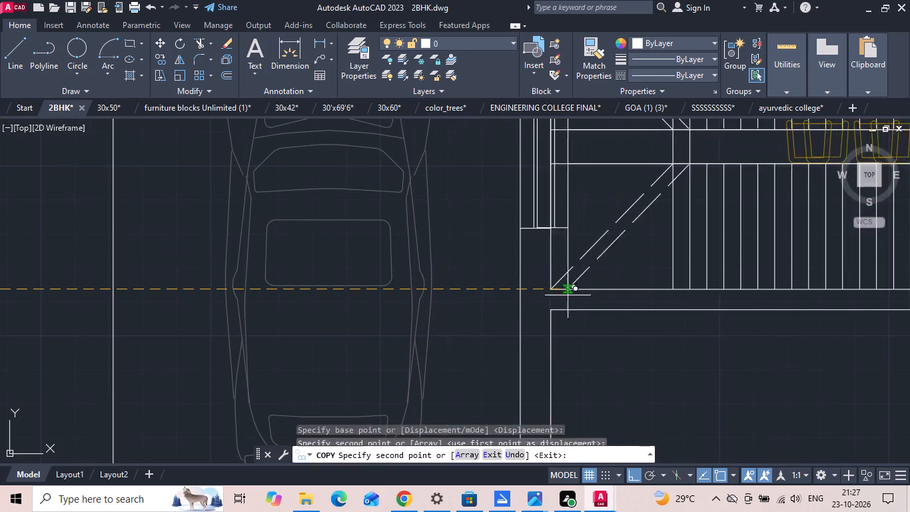
scroll(594, 307, "down", 3)
key("Escape")
Fillet the bay's north inner wall line with the kitchen's west inner wall line in the furnished plan, radius 0.
scroll(620, 327, "down", 1)
scroll(201, 289, "up", 3)
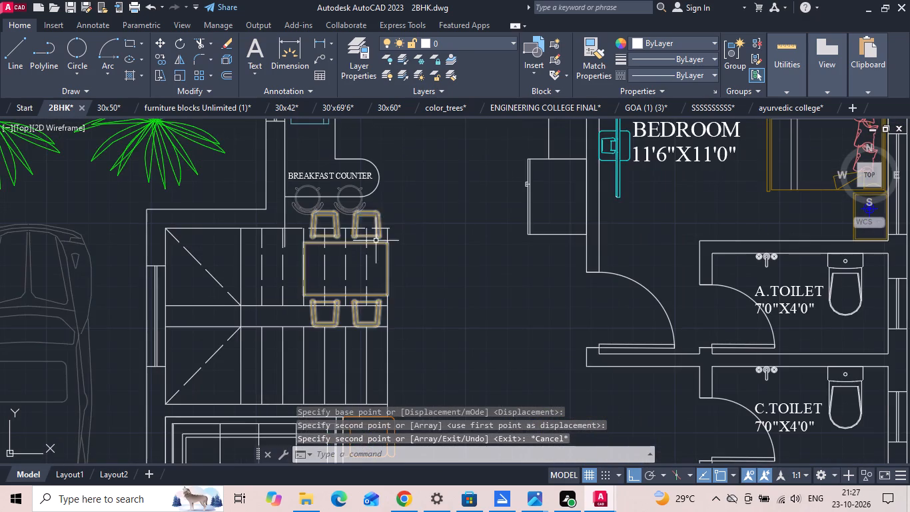
scroll(376, 241, "up", 1)
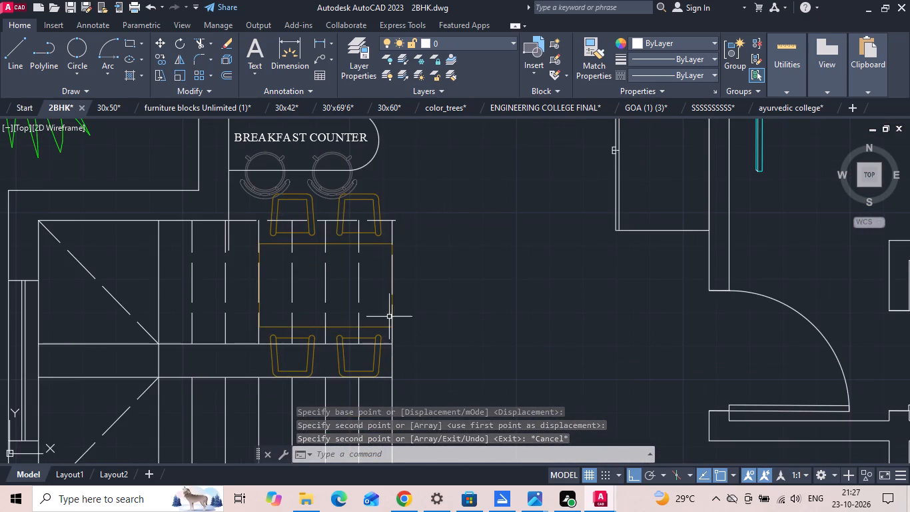
scroll(227, 220, "up", 2)
key("f")
key("space")
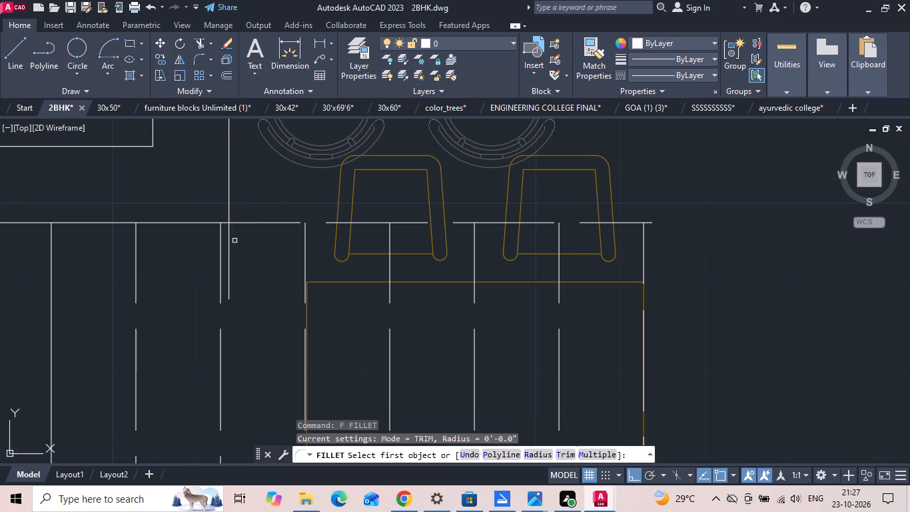
left_click(226, 223)
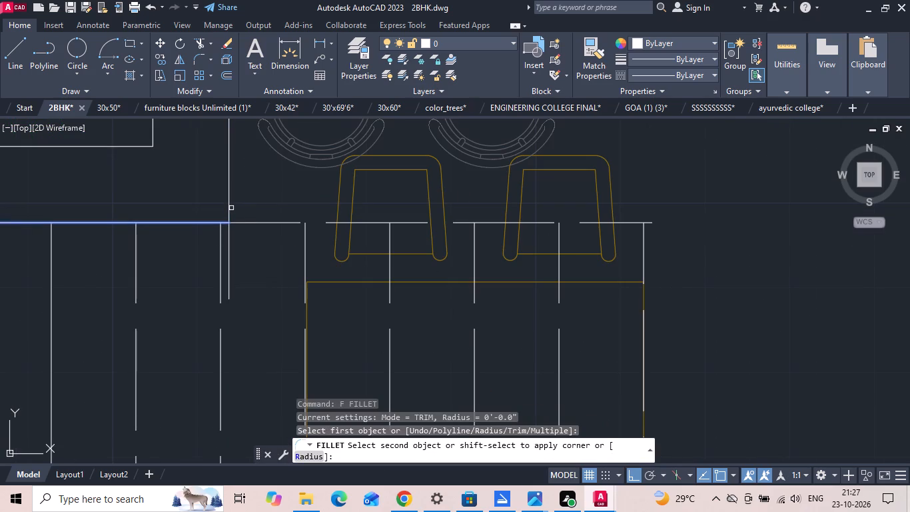
left_click(230, 208)
scroll(234, 261, "down", 5)
key("Escape")
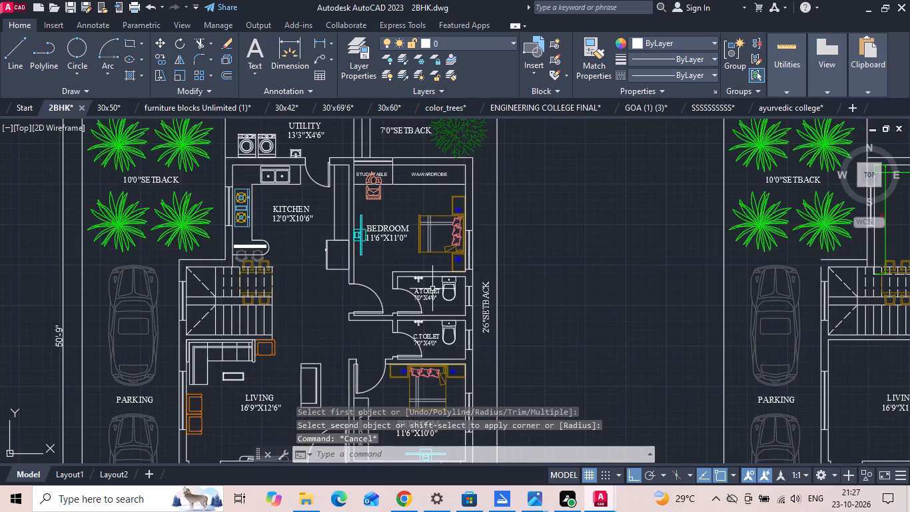
Fillet the staircase bay's north and west outer wall lines into a square corner in the furniture-free duplicate.
middle_click_drag(814, 268, 493, 268)
key("f")
key("space")
scroll(506, 282, "up", 1)
left_click(500, 247)
left_click(496, 267)
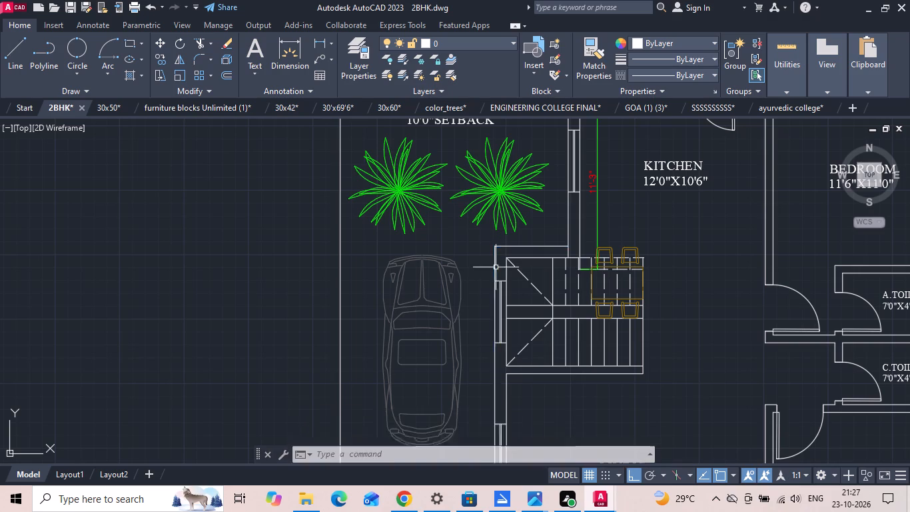
Trim the kitchen's west outer wall line where it runs south past the bay's north outer wall line in the duplicate.
middle_click_drag(583, 271, 492, 294)
key("t")
key("r")
key("space")
scroll(487, 275, "up", 2)
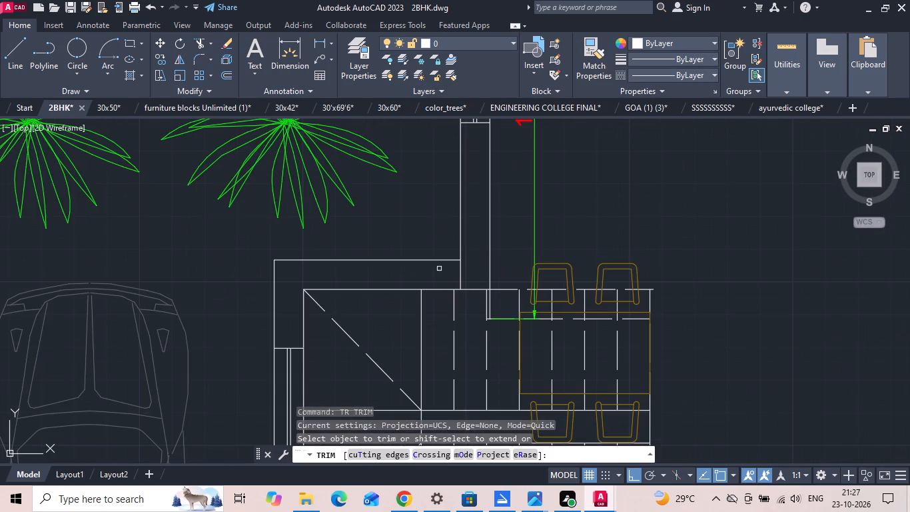
left_click_drag(440, 269, 486, 272)
key("Escape")
Fillet the kitchen's west inner wall line with the bay's north inner wall line in the duplicate, radius 0.
type("F")
key("space")
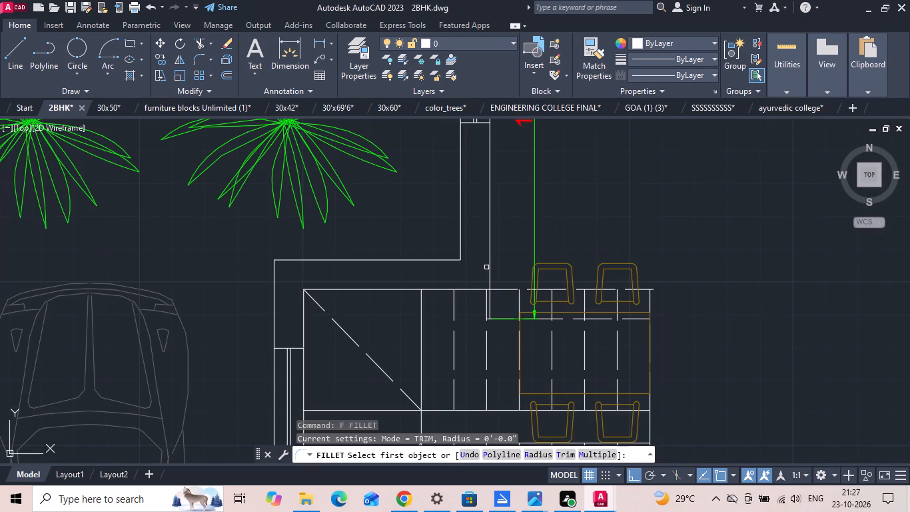
left_click(489, 261)
left_click(470, 291)
scroll(470, 243, "down", 1)
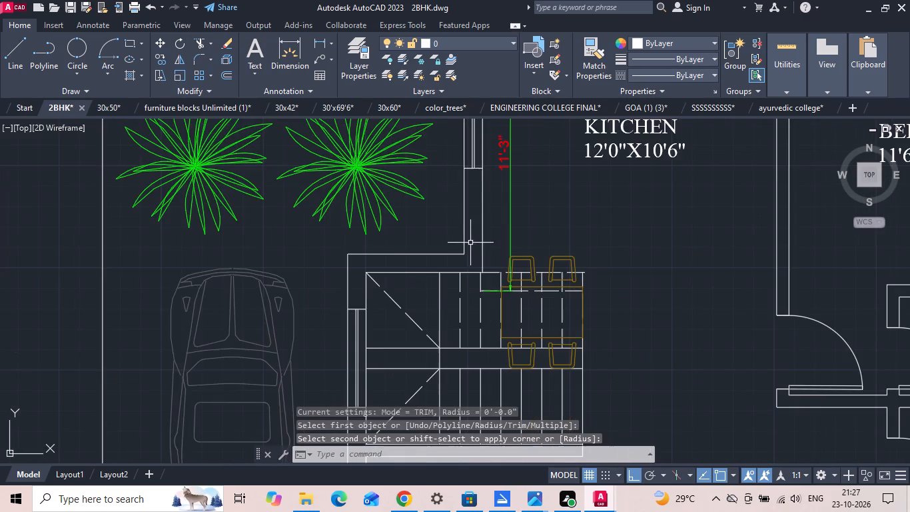
scroll(470, 243, "down", 1)
key("Escape")
Erase the copied dining table and chairs from the duplicate's staircase.
left_click(534, 251)
key("Delete")
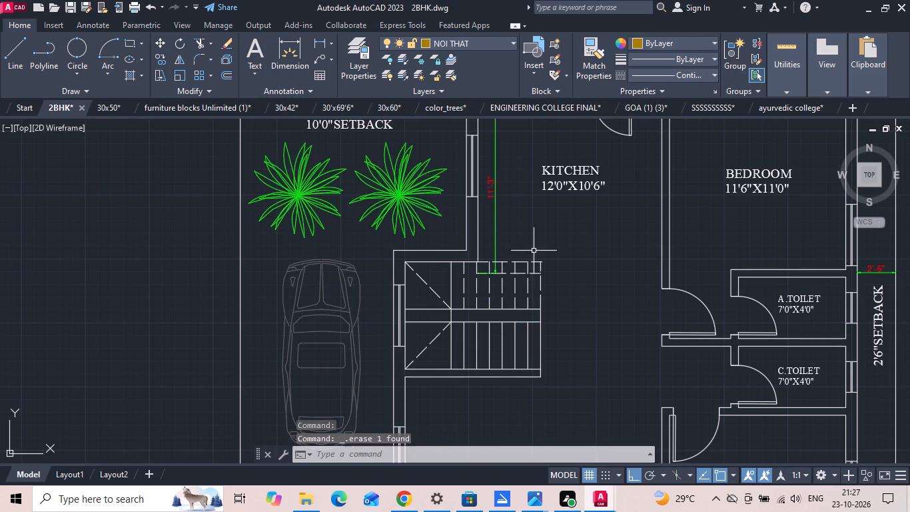
Stretch the south end of the kitchen's vertical dimension to the corner at the bay's north inner wall line.
scroll(504, 256, "up", 2)
left_click(495, 241)
left_click(470, 204)
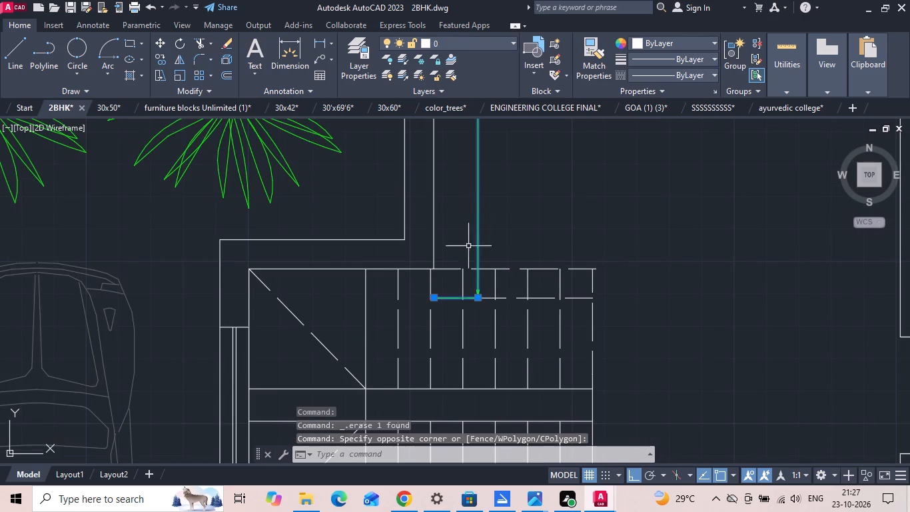
left_click(434, 295)
left_click(438, 268)
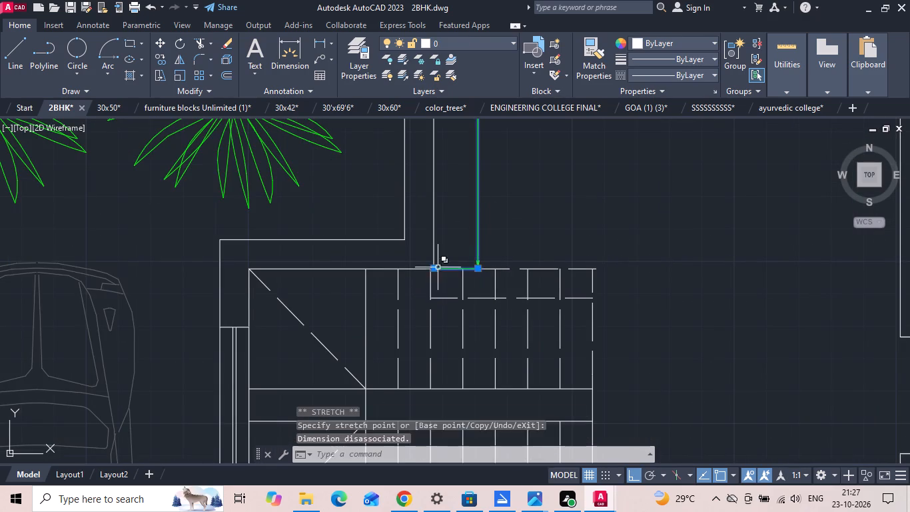
scroll(532, 229, "down", 3)
key("Escape")
Erase the leftover dashed horizontal line crossing the north flight in the duplicate plan.
scroll(523, 253, "up", 3)
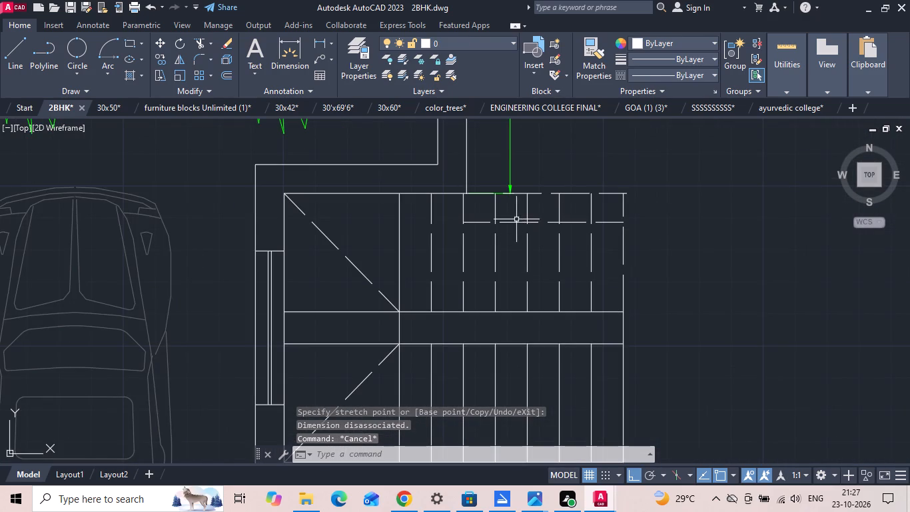
left_click(516, 219)
left_click(508, 254)
key("Delete")
Add a vertical linear dimension along the living room's west wall, from the staircase's south wall line to the room's south wall.
scroll(516, 202, "down", 2)
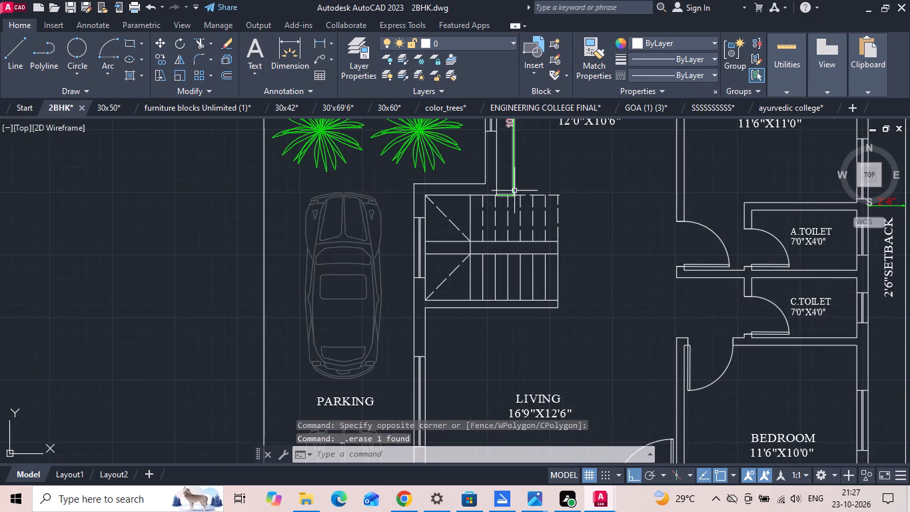
scroll(514, 191, "down", 2)
left_click(320, 40)
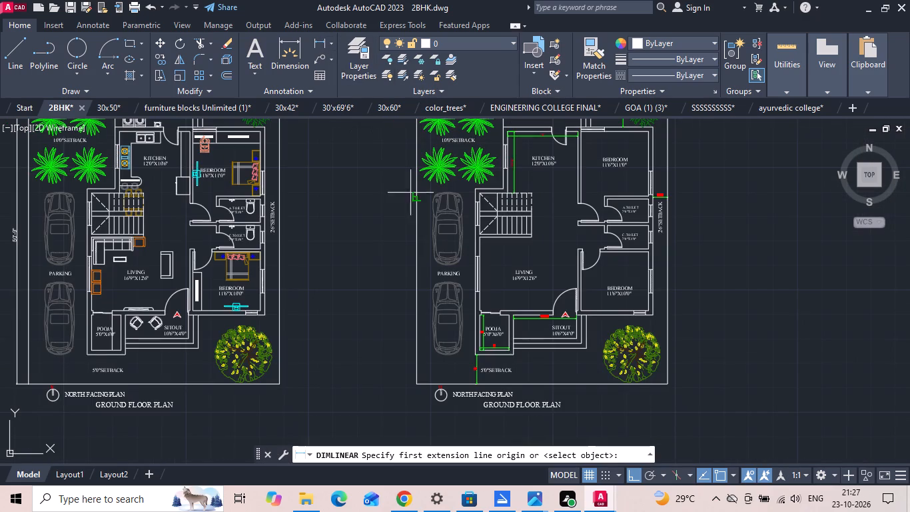
scroll(476, 237, "up", 2)
left_click_drag(483, 237, 483, 243)
middle_click_drag(500, 331, 498, 309)
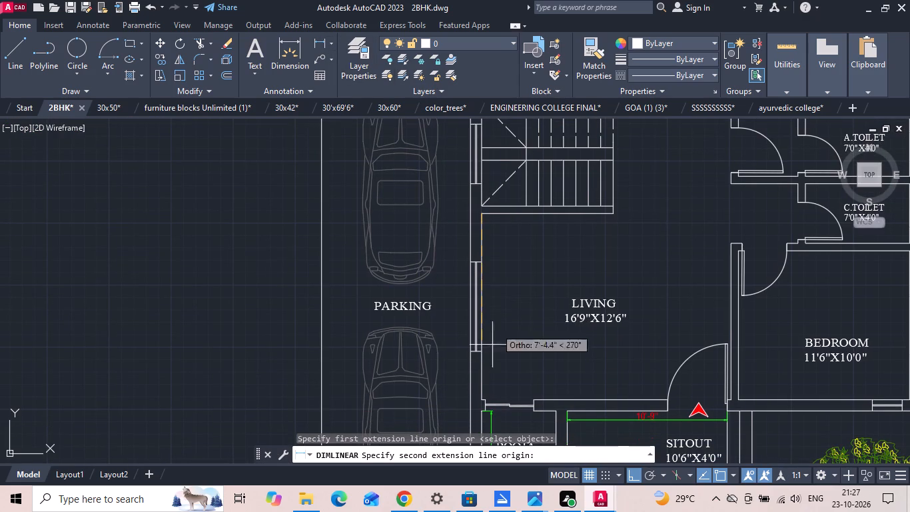
left_click(482, 402)
scroll(487, 366, "up", 1)
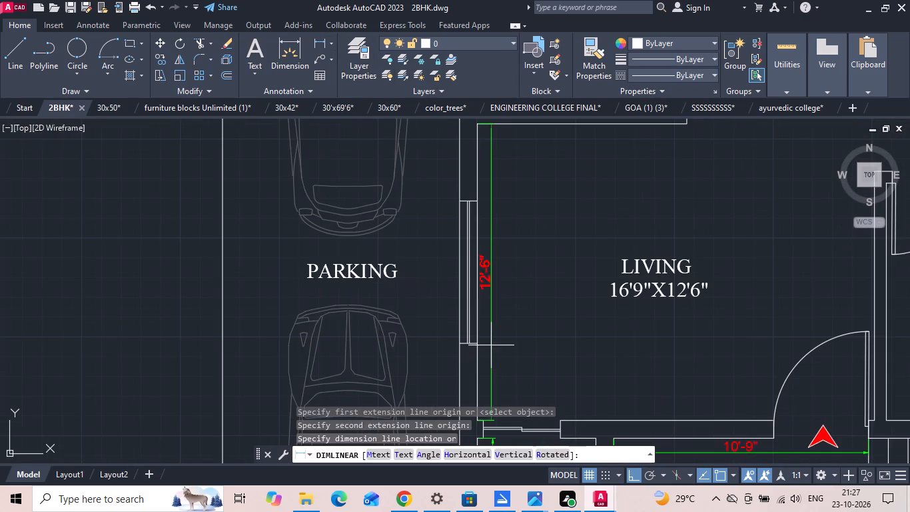
left_click(493, 339)
Add a horizontal linear dimension across the living room's full width, just inside its south wall.
scroll(490, 349, "down", 1)
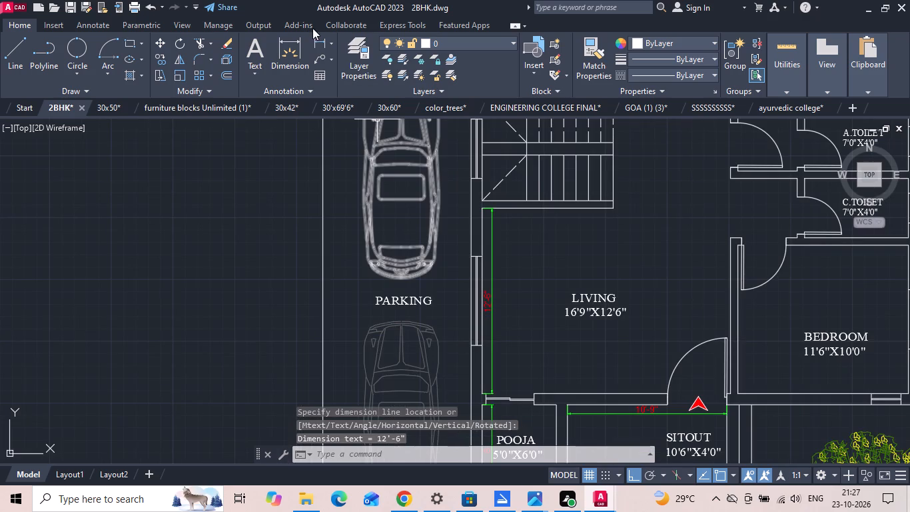
left_click(323, 44)
middle_click_drag(668, 307, 656, 266)
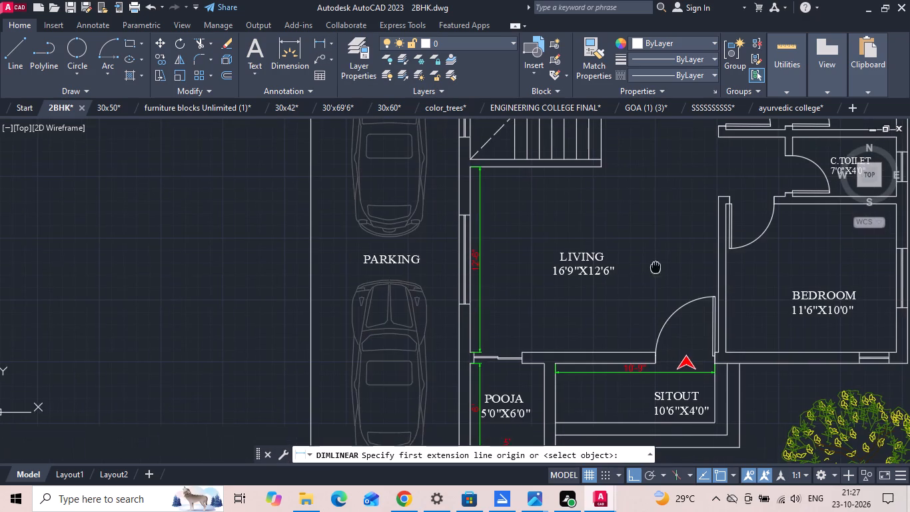
scroll(620, 329, "up", 1)
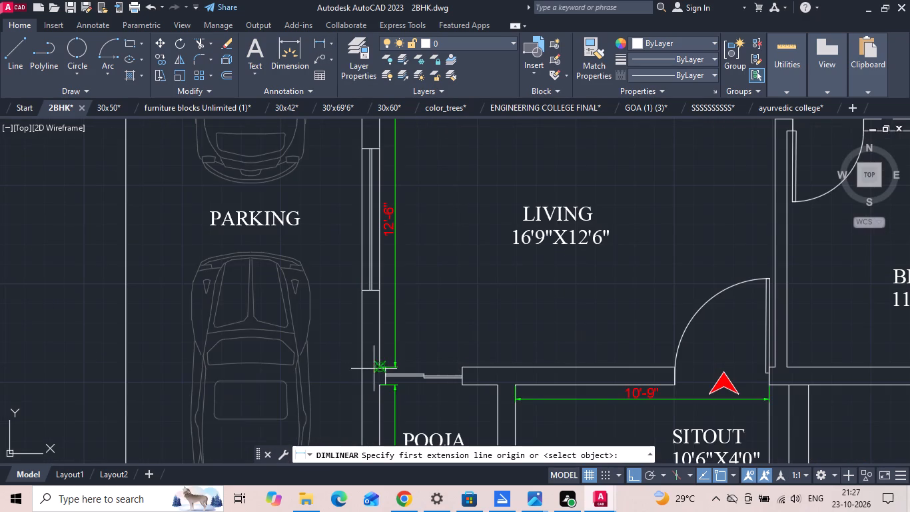
left_click(378, 366)
left_click(773, 369)
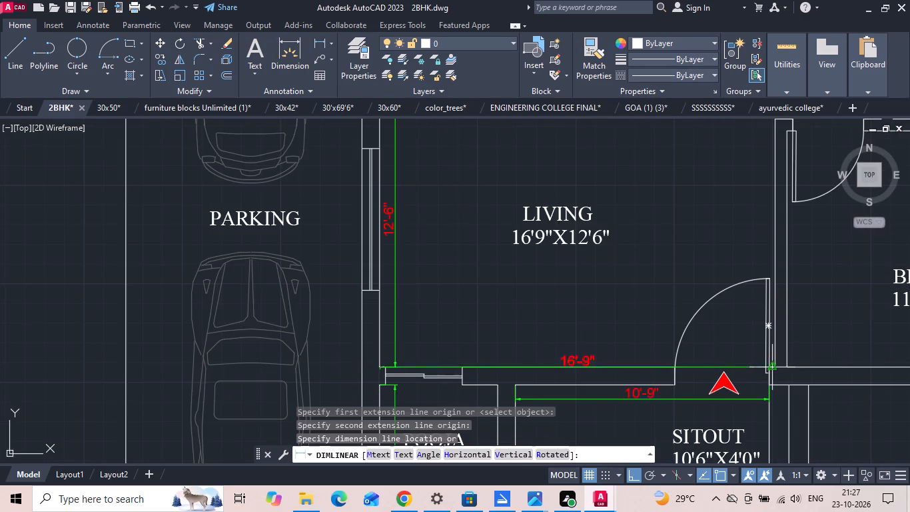
left_click(768, 351)
Move the south bedroom's 11'6"X10'0" label slightly north within the room.
scroll(360, 295, "down", 1)
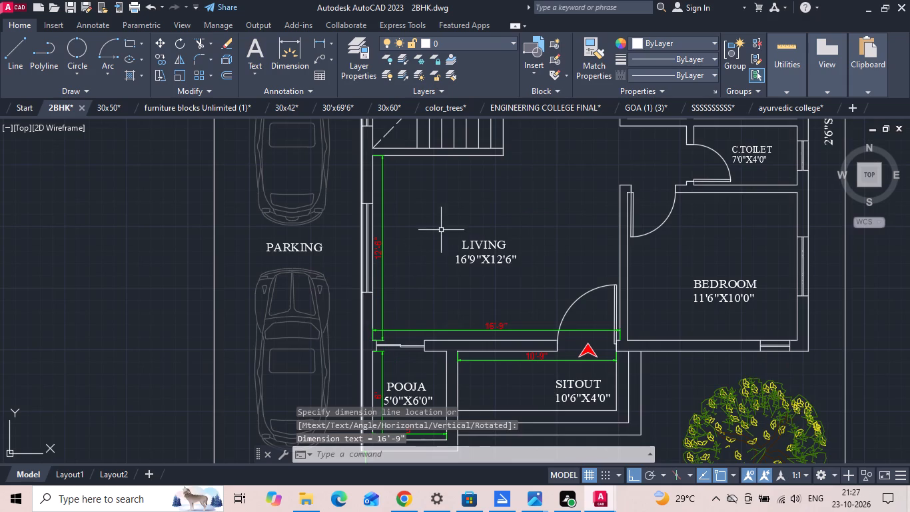
middle_click_drag(445, 225, 445, 291)
scroll(445, 287, "down", 1)
scroll(647, 355, "up", 2)
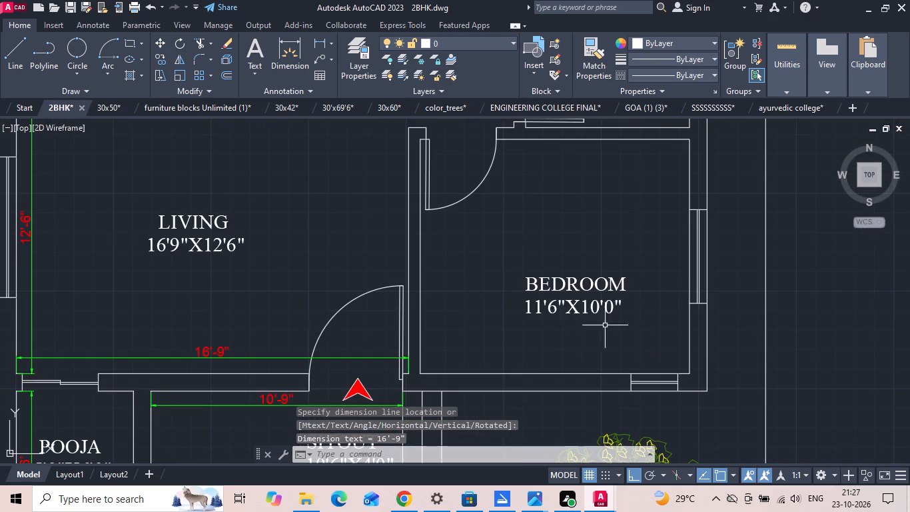
left_click(578, 311)
right_click(577, 307)
left_click(606, 243)
left_click(577, 319)
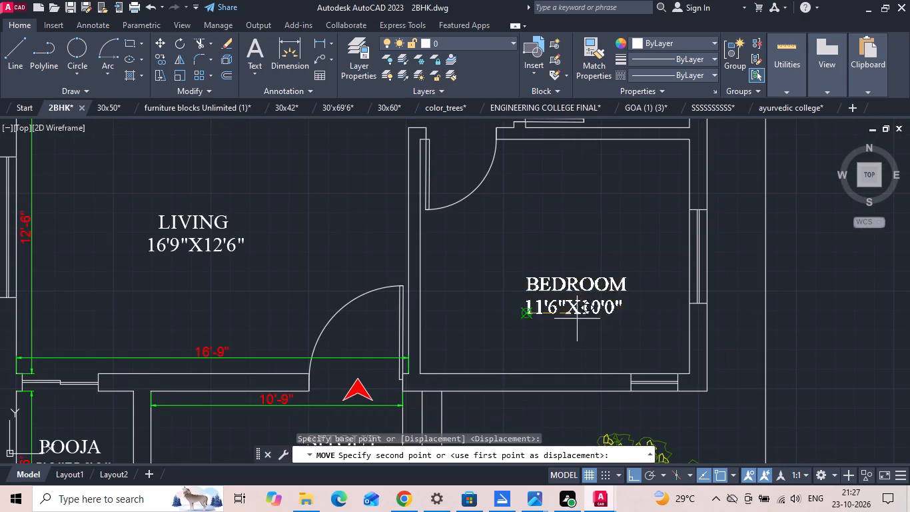
left_click(548, 283)
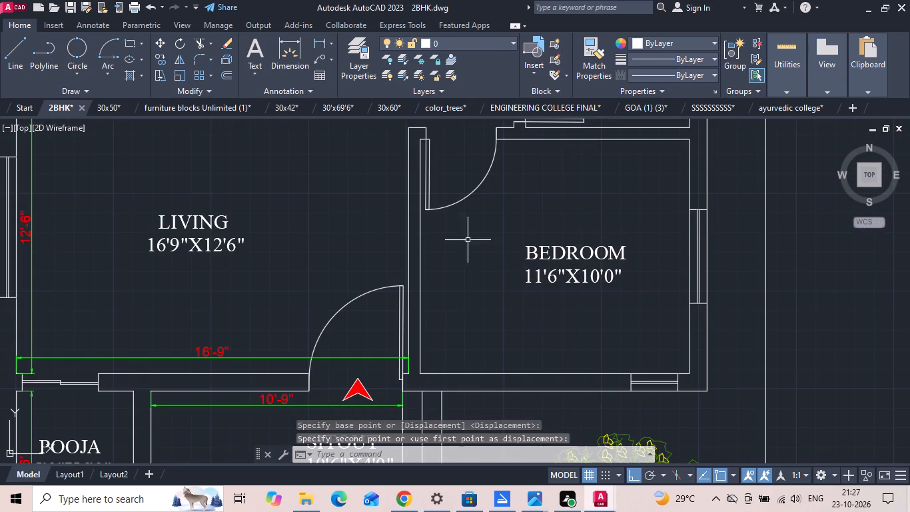
Add linear dimensions to the south bedroom in the duplicate plan: its width inside the south wall and its depth inside the east wall.
left_click(319, 40)
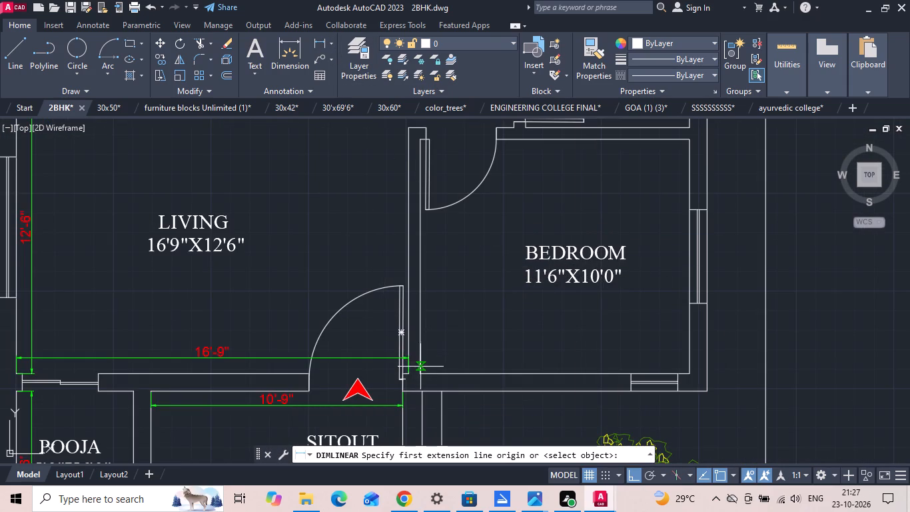
left_click(422, 373)
left_click(688, 372)
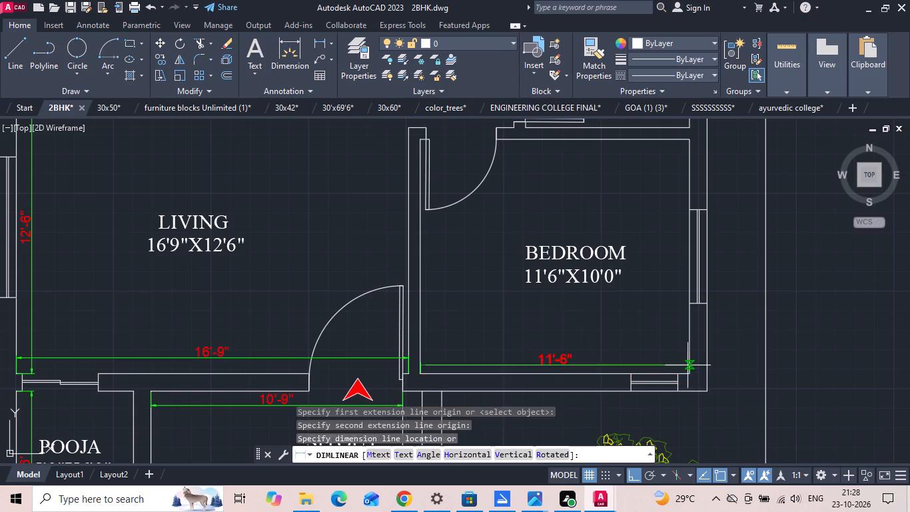
left_click(687, 361)
key("space")
left_click(687, 371)
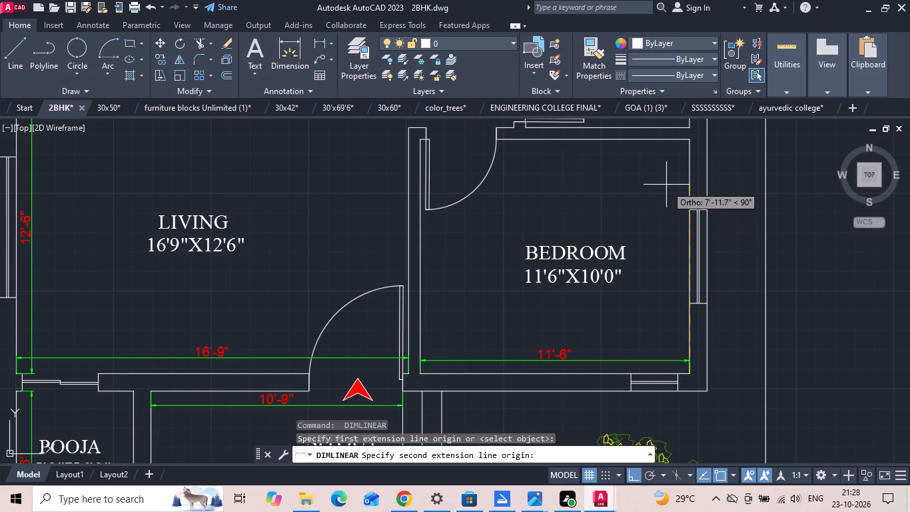
left_click(687, 141)
left_click(680, 176)
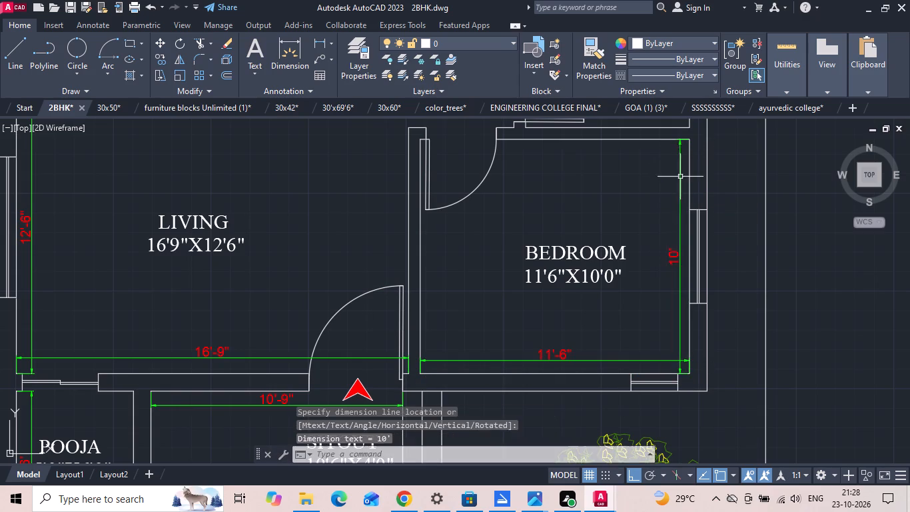
Add linear dimensions for the C.TOILET's width inside its north wall and its depth inside its east wall.
middle_click_drag(634, 221, 618, 369)
scroll(536, 166, "up", 1)
key("space")
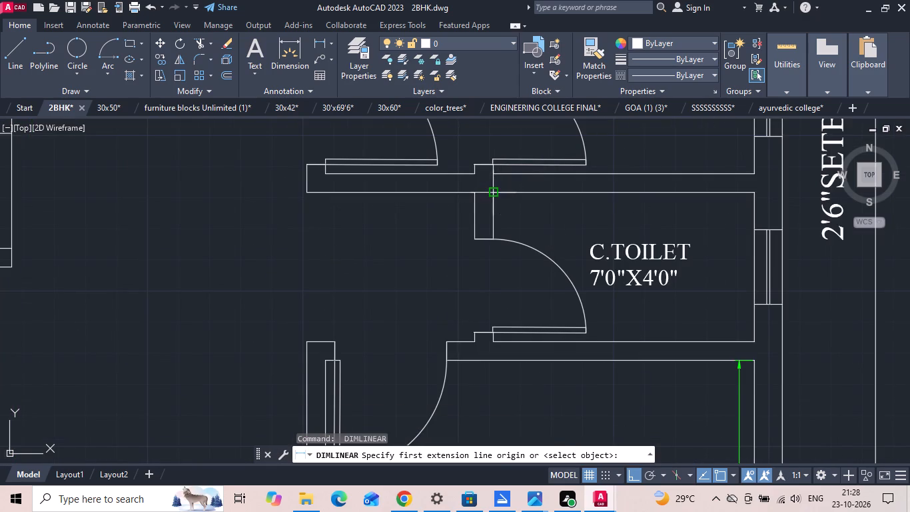
left_click(496, 192)
left_click(755, 192)
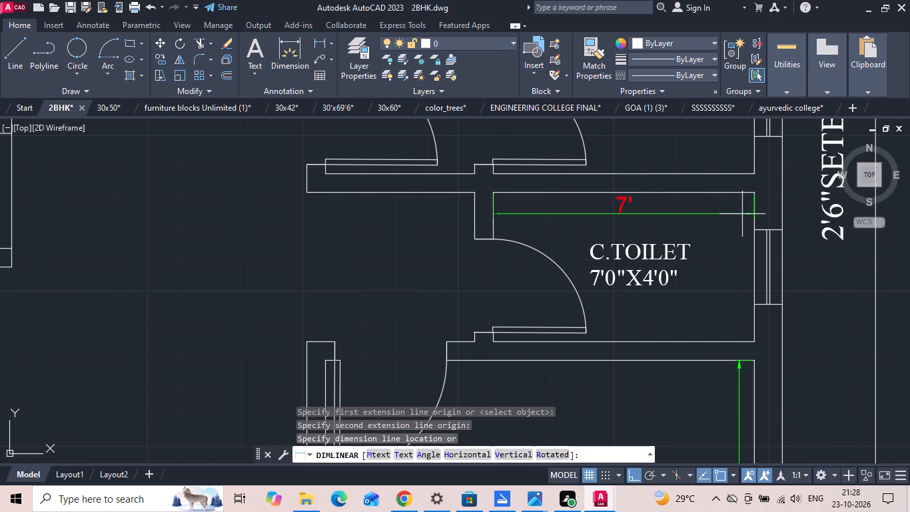
left_click(742, 214)
key("space")
left_click(751, 195)
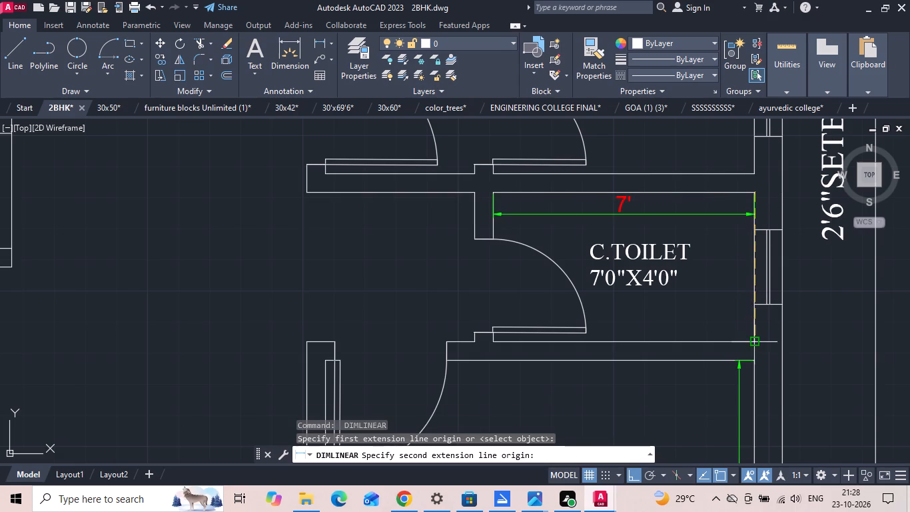
left_click(753, 341)
left_click(739, 328)
Add linear dimensions for the A.TOILET's depth inside its east wall and its width inside its north wall.
middle_click_drag(666, 227, 625, 365)
key("space")
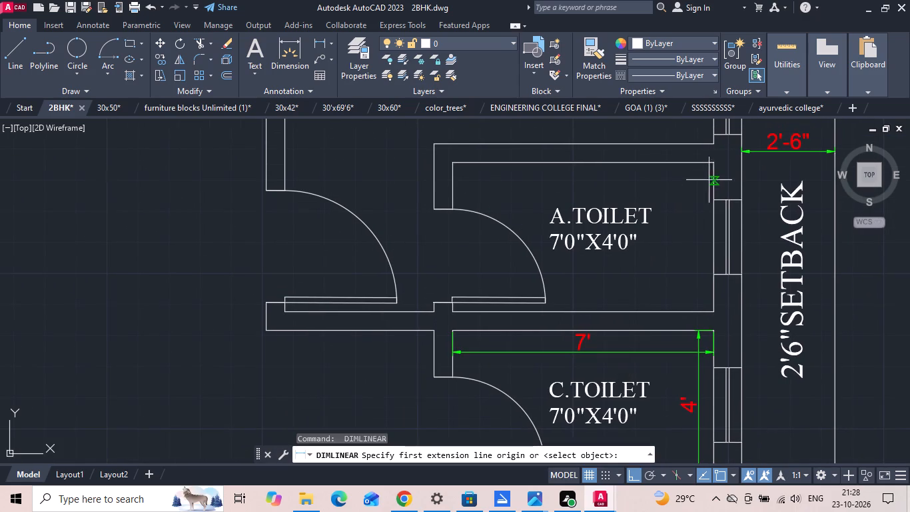
left_click(714, 165)
left_click(714, 307)
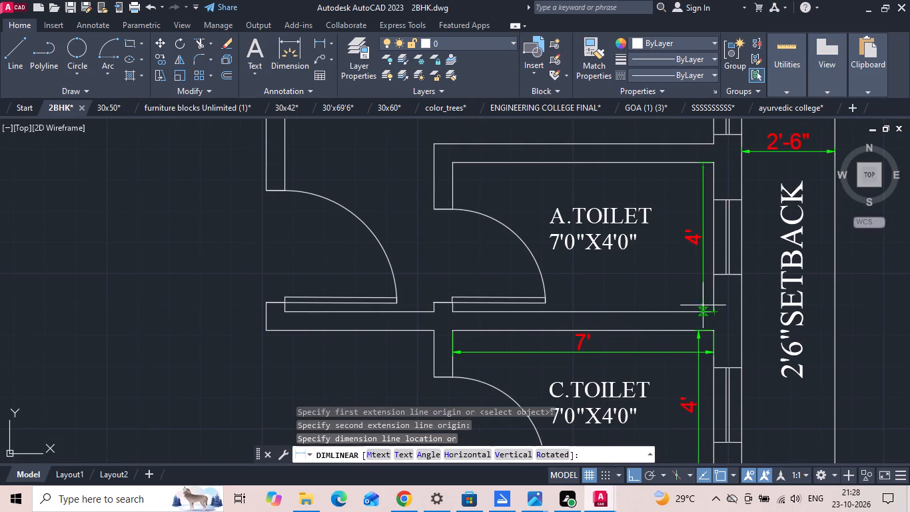
left_click(700, 305)
key("space")
left_click_drag(453, 164, 463, 167)
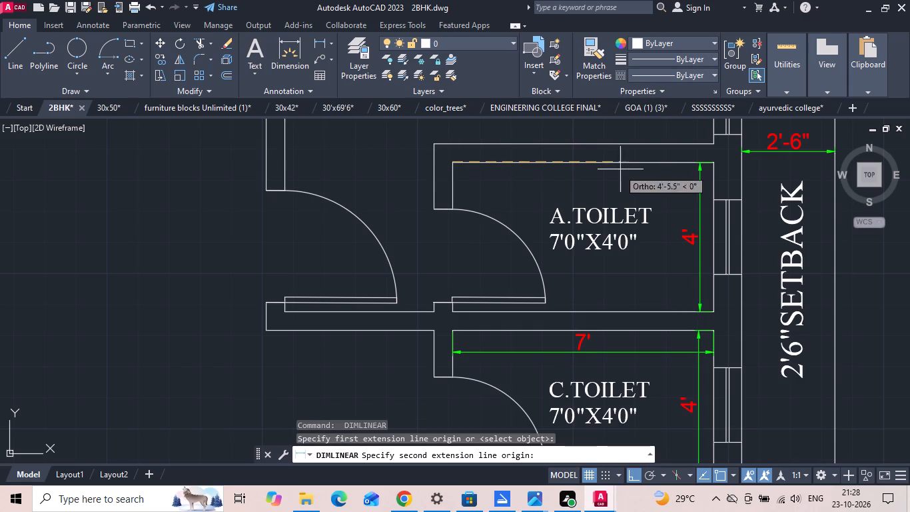
left_click(715, 163)
left_click(713, 189)
Add linear dimensions for the north bedroom's depth inside its east wall and its width inside its north wall.
scroll(610, 288, "down", 1)
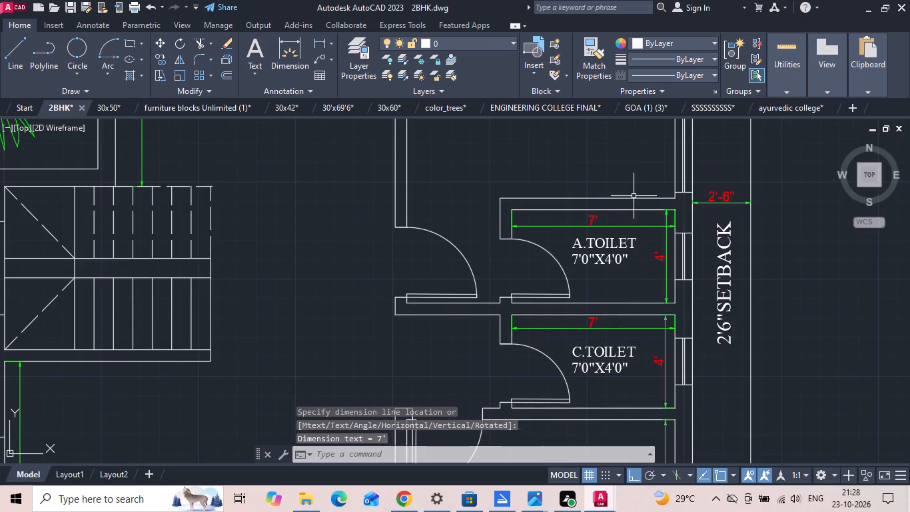
middle_click_drag(635, 222, 626, 295)
key("space")
left_click(666, 271)
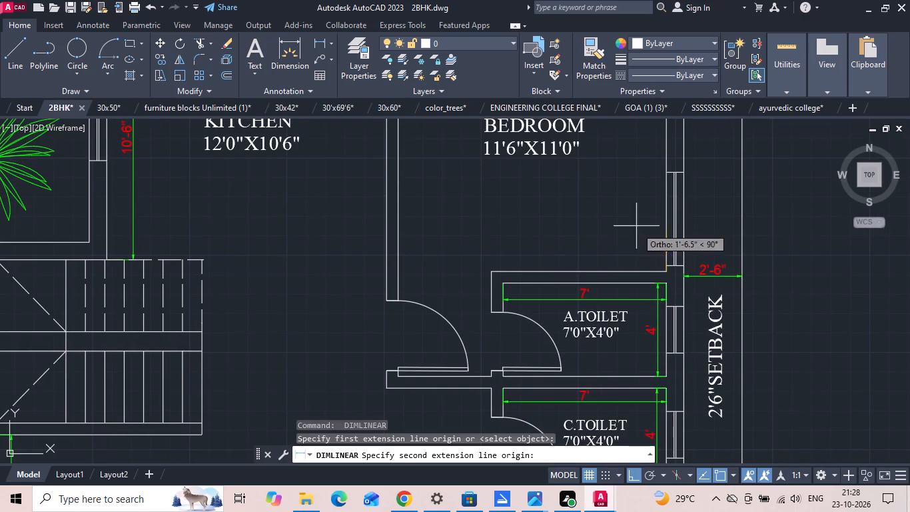
middle_click_drag(636, 237, 636, 347)
left_click_drag(663, 128, 661, 135)
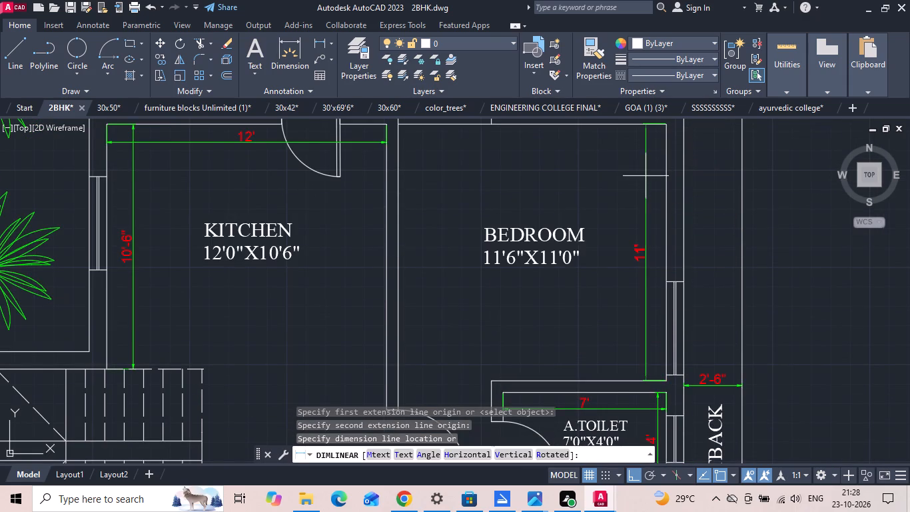
left_click(652, 194)
middle_click_drag(543, 204, 543, 261)
key("space")
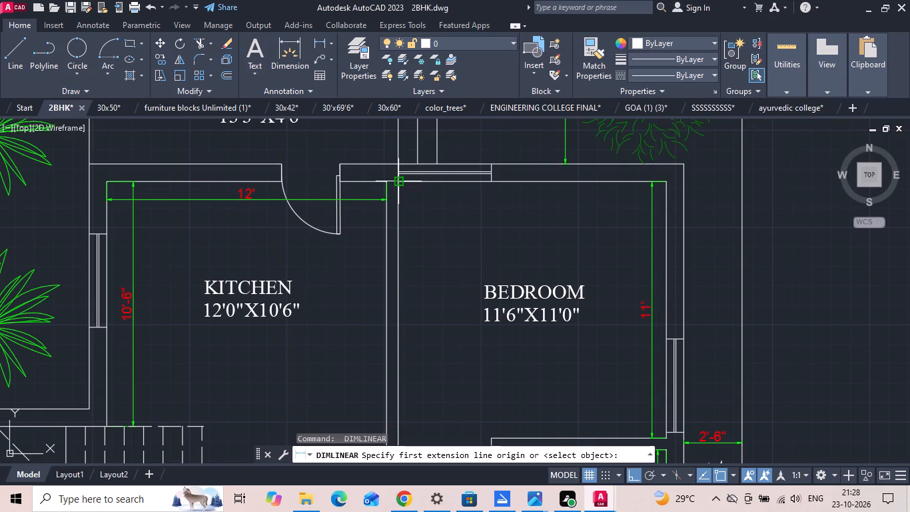
left_click_drag(396, 183, 421, 196)
left_click(671, 184)
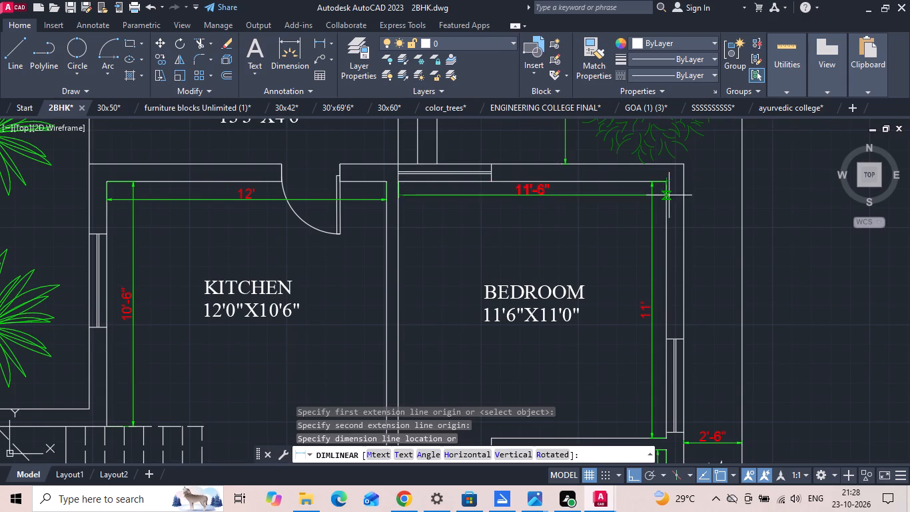
left_click(662, 210)
Add linear dimensions for the utility's width inside its north edge and its depth inside its west edge.
scroll(620, 224, "down", 2)
scroll(432, 183, "up", 2)
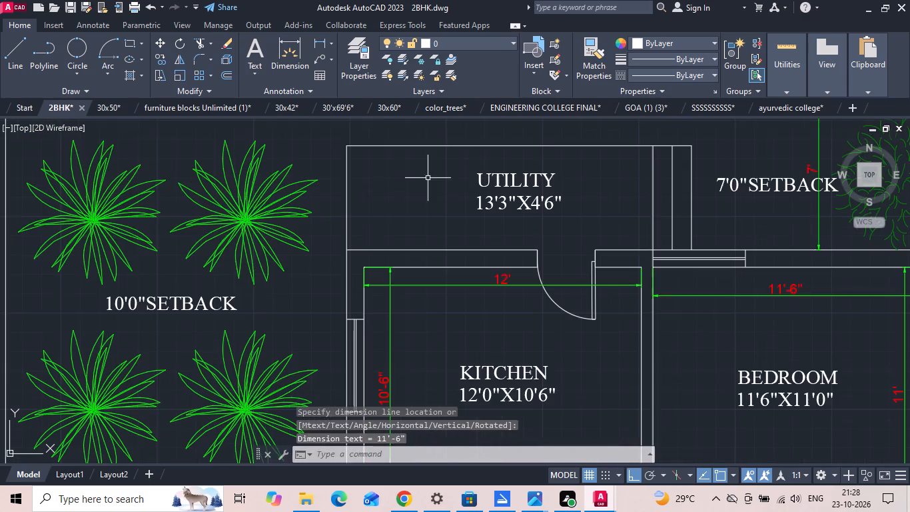
key("space")
left_click_drag(346, 145, 360, 149)
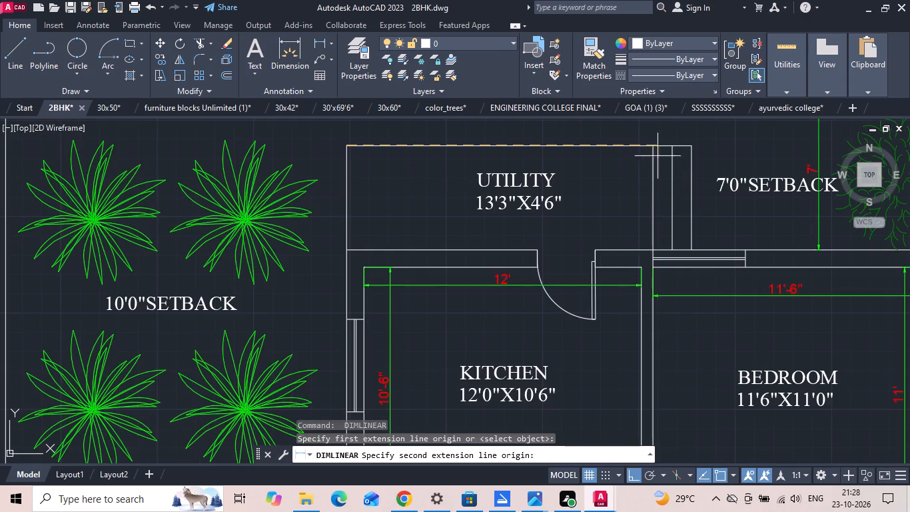
left_click_drag(654, 145, 653, 152)
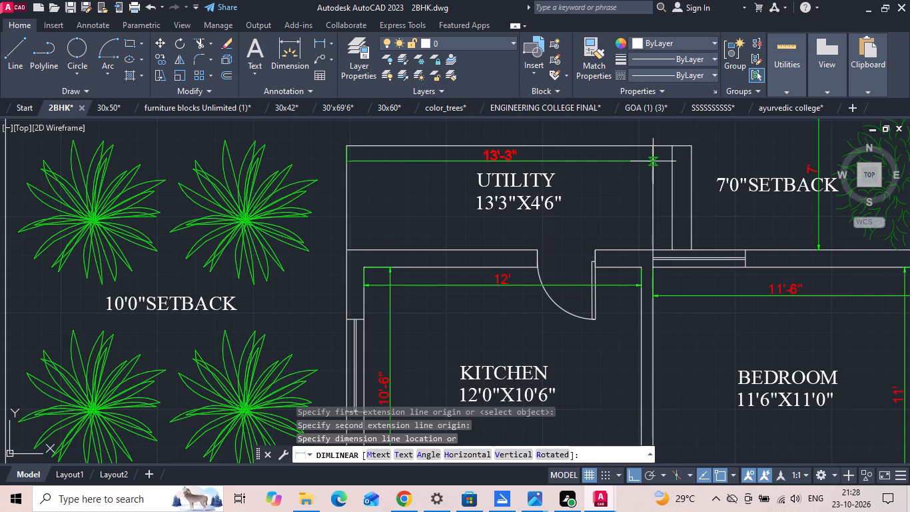
left_click(653, 161)
key("space")
left_click(350, 146)
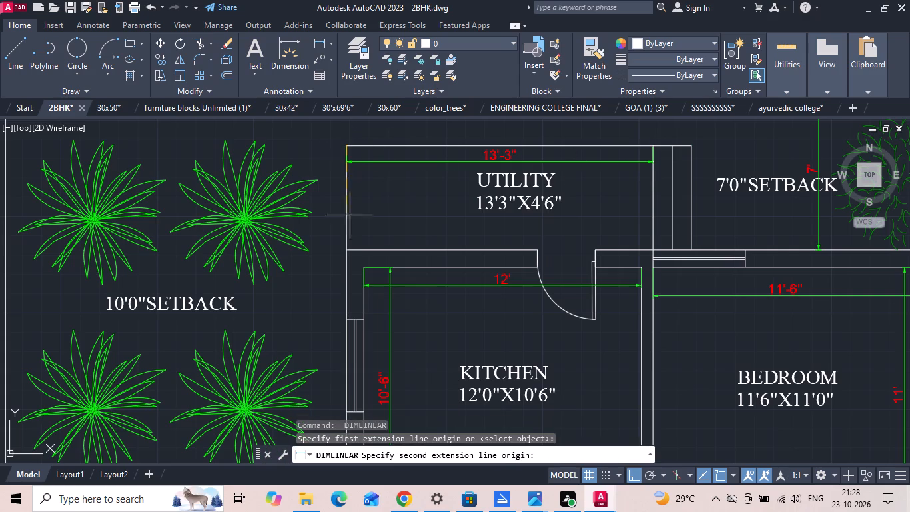
left_click_drag(346, 249, 354, 249)
left_click(374, 241)
Add a horizontal linear dimension from the outer wall corner northwest of the staircase to the plot's west boundary.
scroll(436, 255, "down", 2)
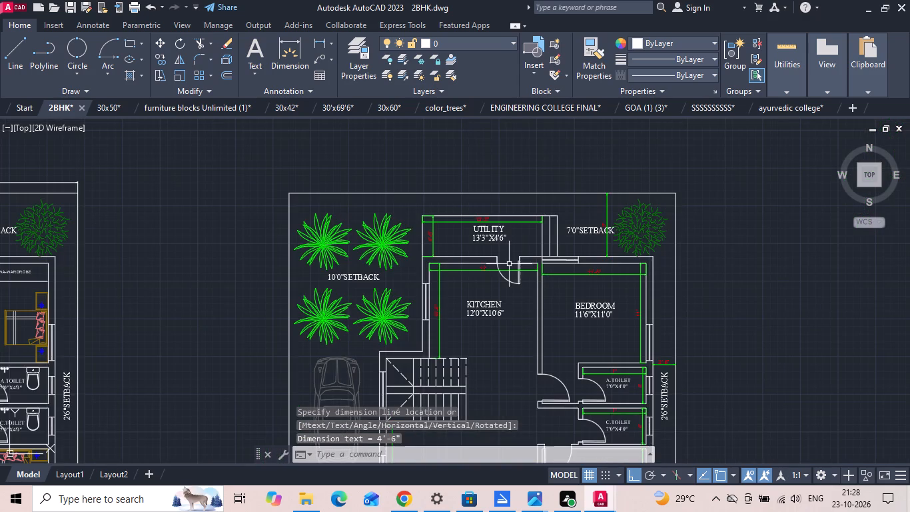
scroll(513, 201, "down", 1)
scroll(431, 266, "up", 1)
middle_click_drag(416, 287, 438, 221)
scroll(424, 251, "up", 2)
key("space")
left_click(484, 244)
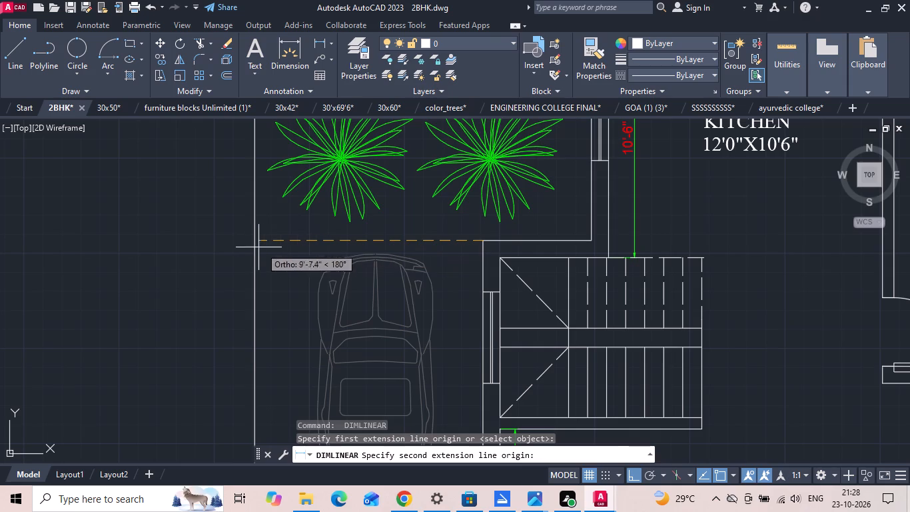
left_click(256, 243)
left_click(258, 242)
Save the drawing.
scroll(386, 227, "down", 3)
middle_click_drag(414, 343, 418, 263)
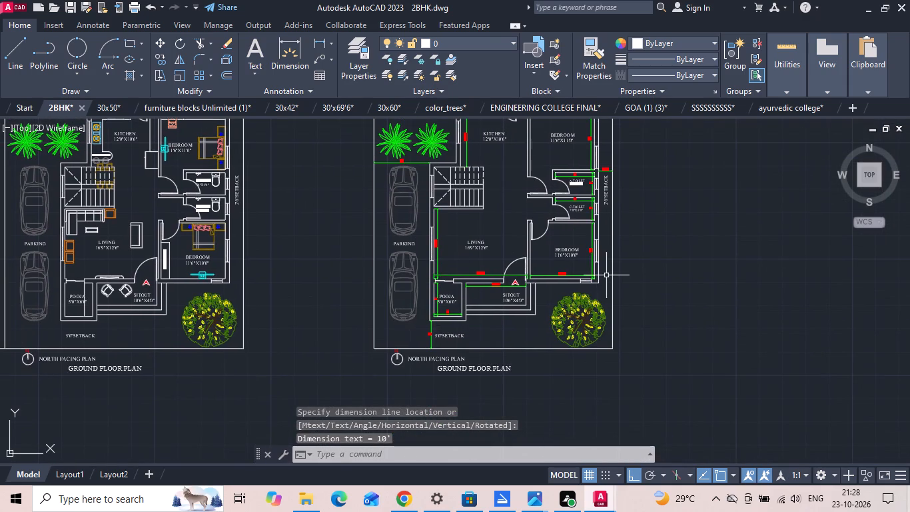
key("ctrl+s")
Add an overall vertical linear dimension along the duplicate plot's west boundary, placed just outside it.
key("d")
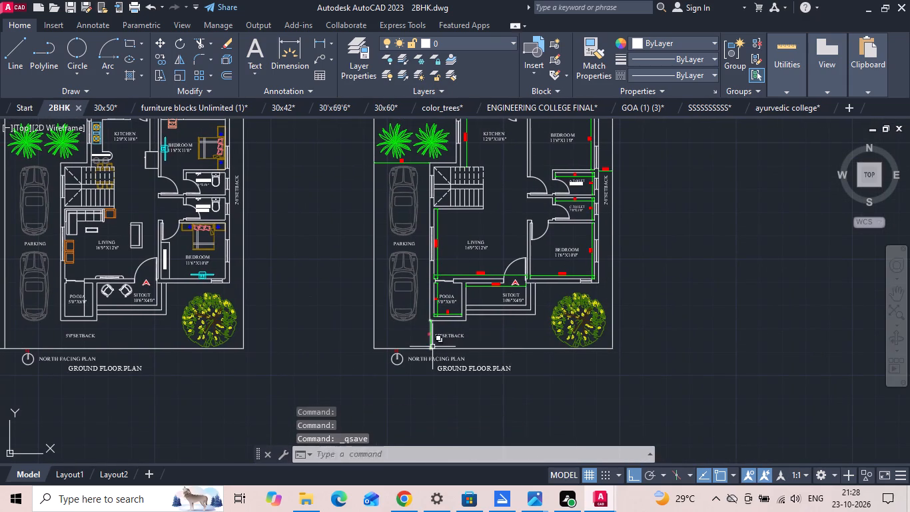
key("l")
type("I")
key("space")
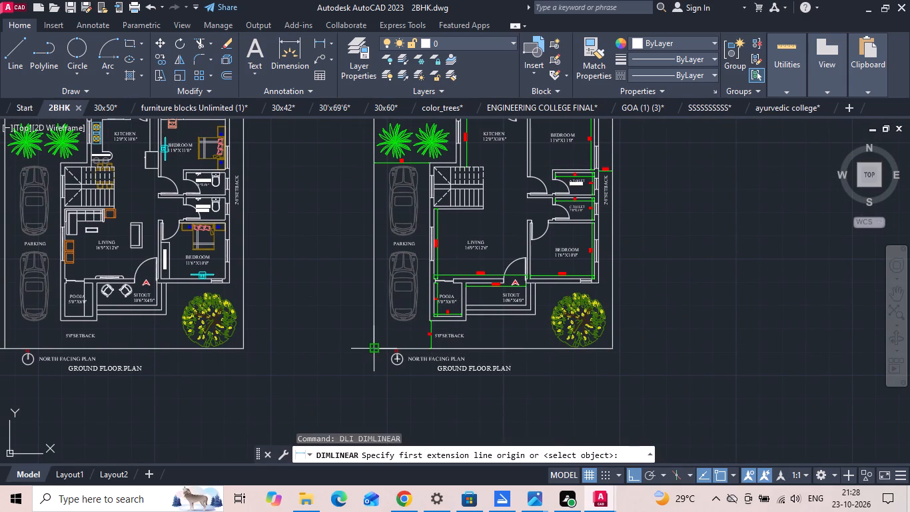
left_click(371, 347)
middle_click_drag(357, 233, 364, 361)
left_click(382, 193)
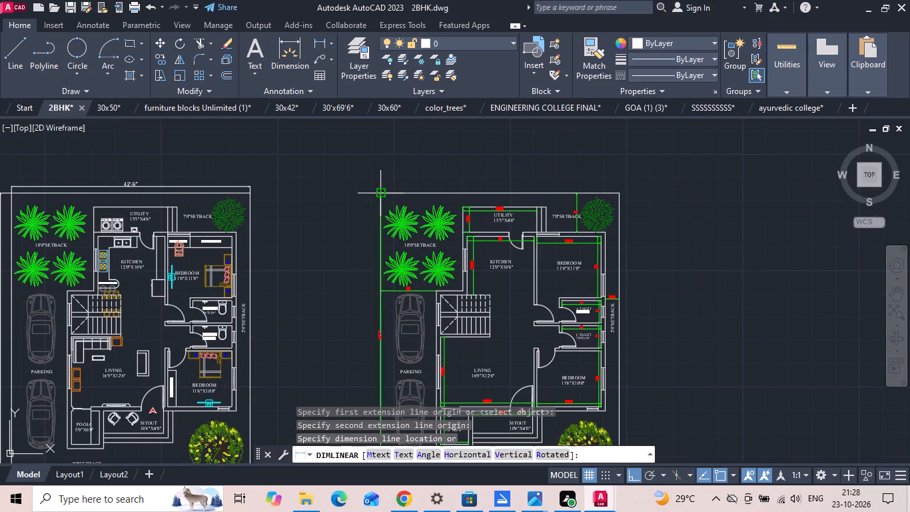
scroll(369, 273, "up", 2)
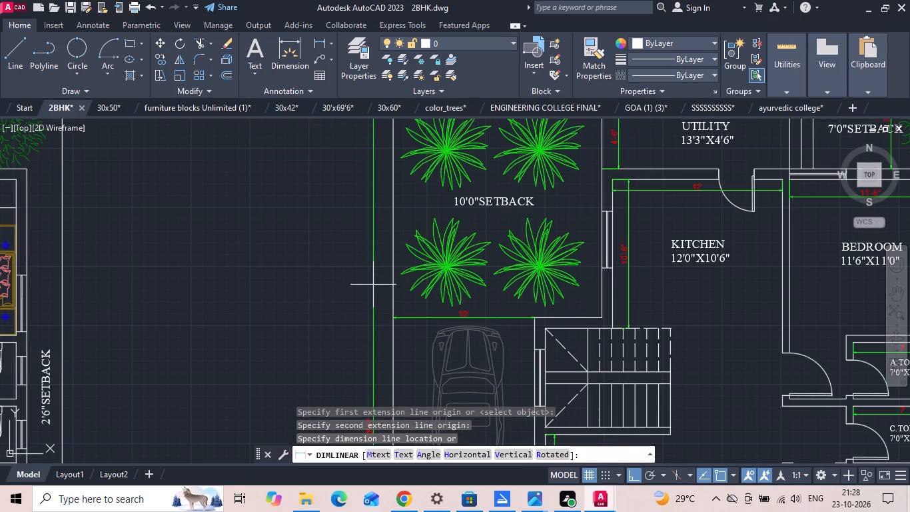
left_click(373, 285)
Add an overall horizontal linear dimension along the duplicate plot's north boundary, placed just outside it.
type("DLI")
key("space")
scroll(372, 293, "down", 2)
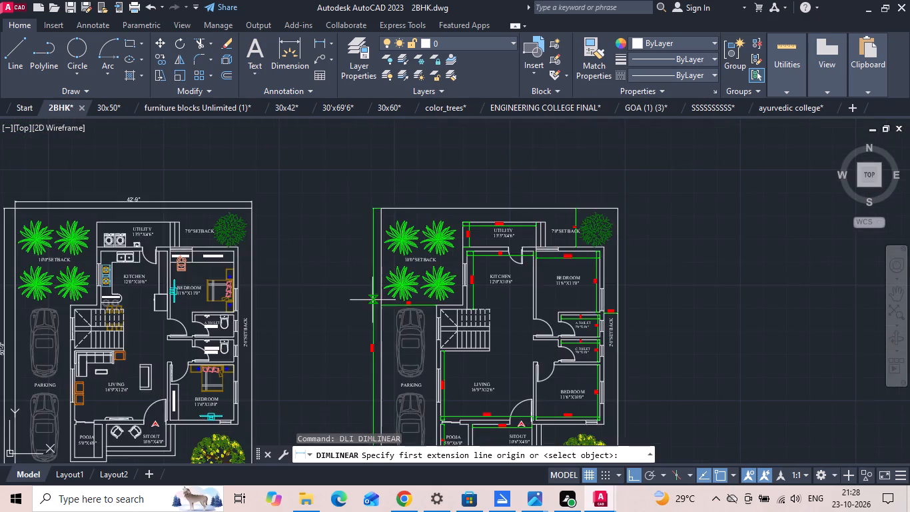
scroll(385, 233, "up", 2)
left_click(372, 173)
scroll(374, 176, "down", 1)
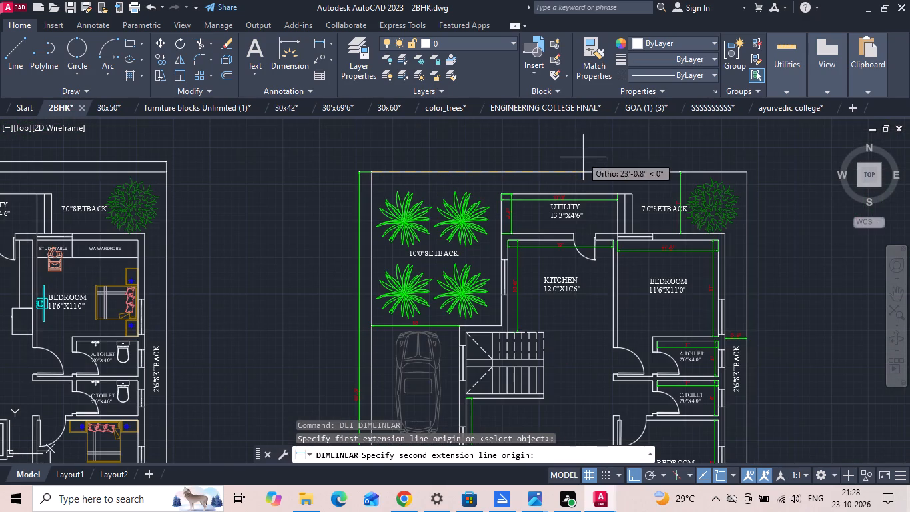
left_click(744, 169)
left_click(744, 161)
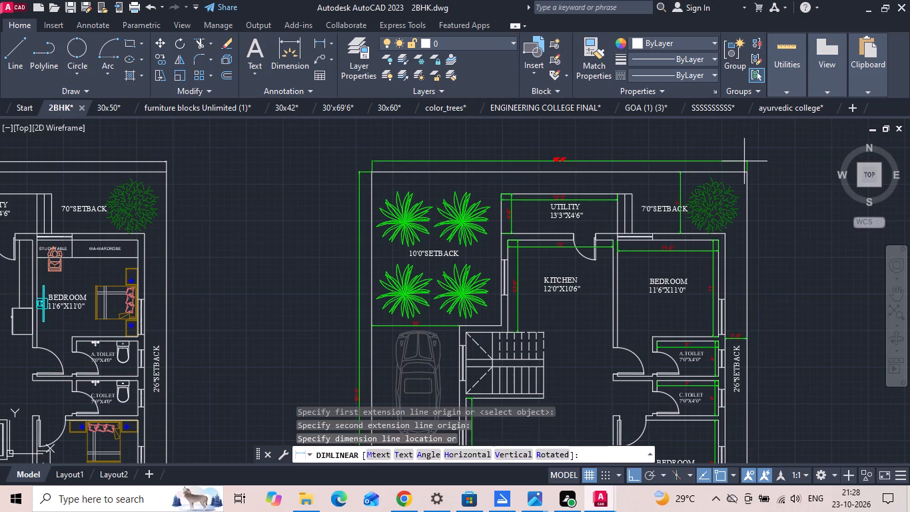
Save the drawing with the overall plot dimensions.
key("ctrl+s")
Start a single-sheet plot and apply the <Previous plot> page setup.
scroll(562, 235, "down", 2)
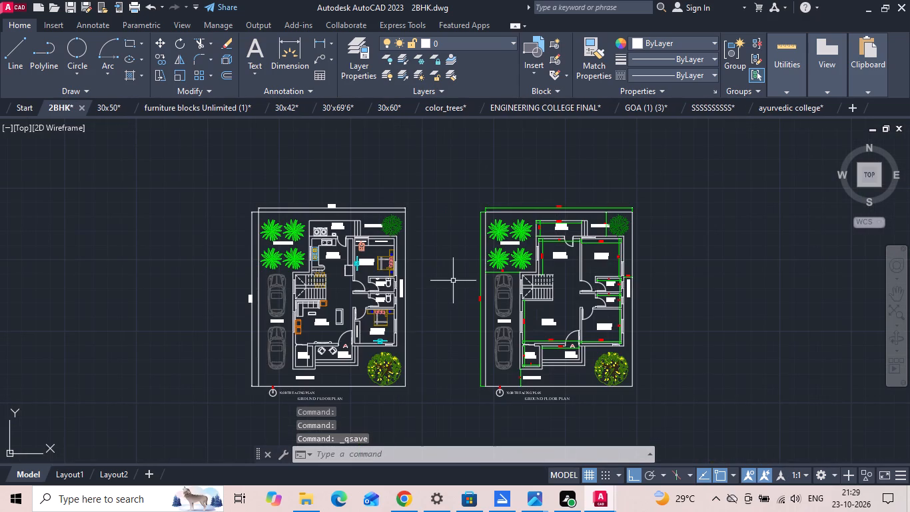
type("PL")
type("OT")
key("space")
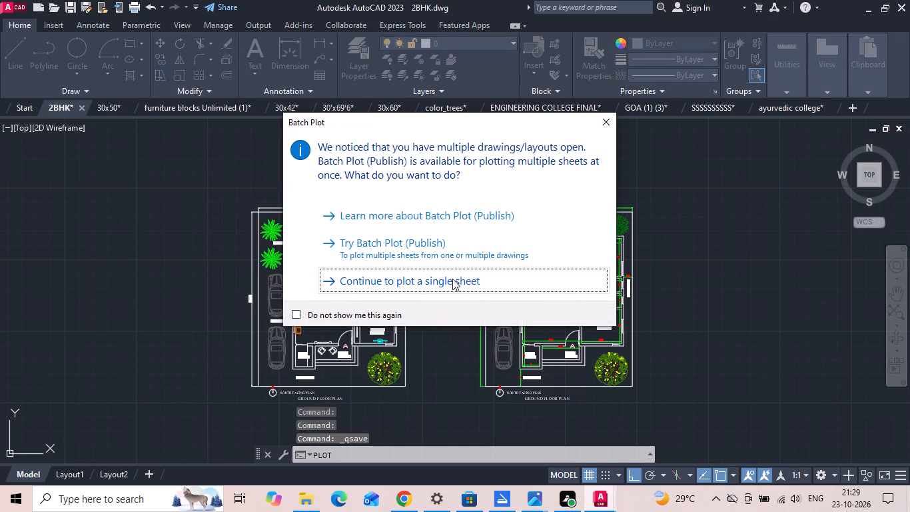
left_click(452, 278)
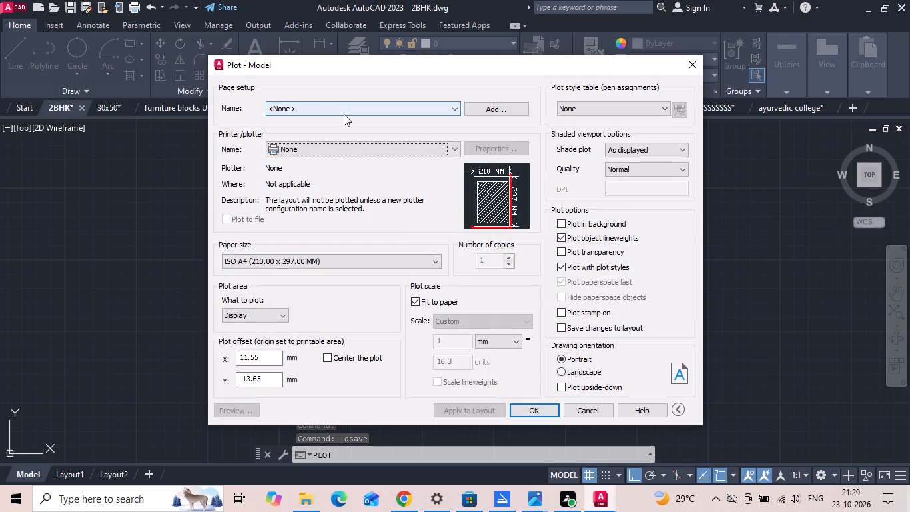
left_click(344, 113)
left_click(336, 128)
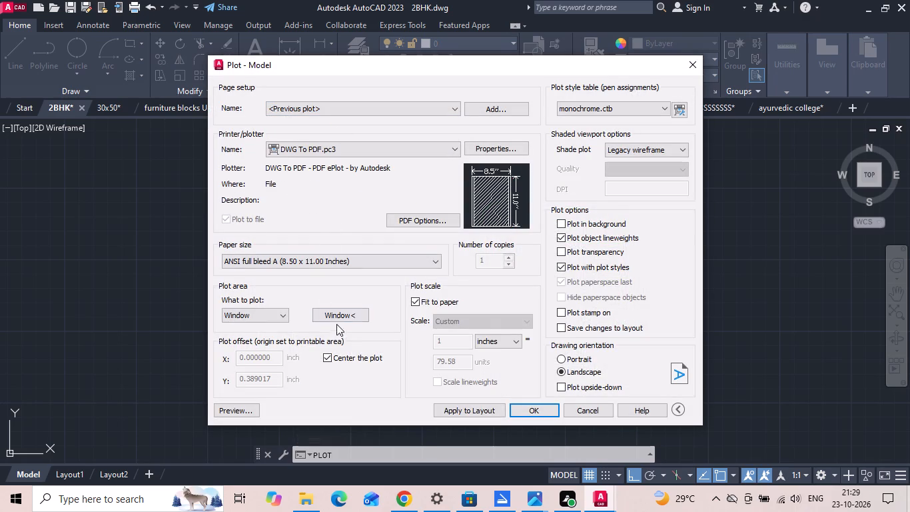
Set the plot window around the furnished ground floor plan and preview the plot.
left_click(338, 317)
scroll(370, 231, "down", 2)
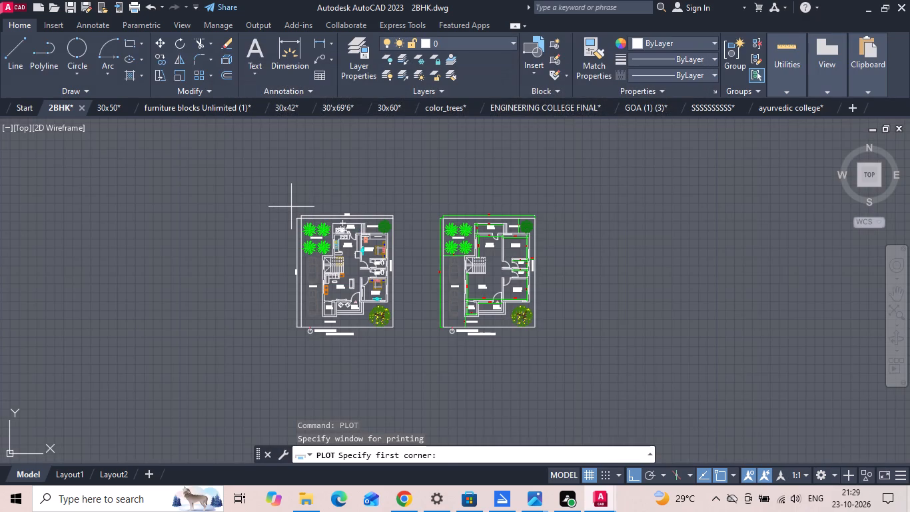
left_click(291, 207)
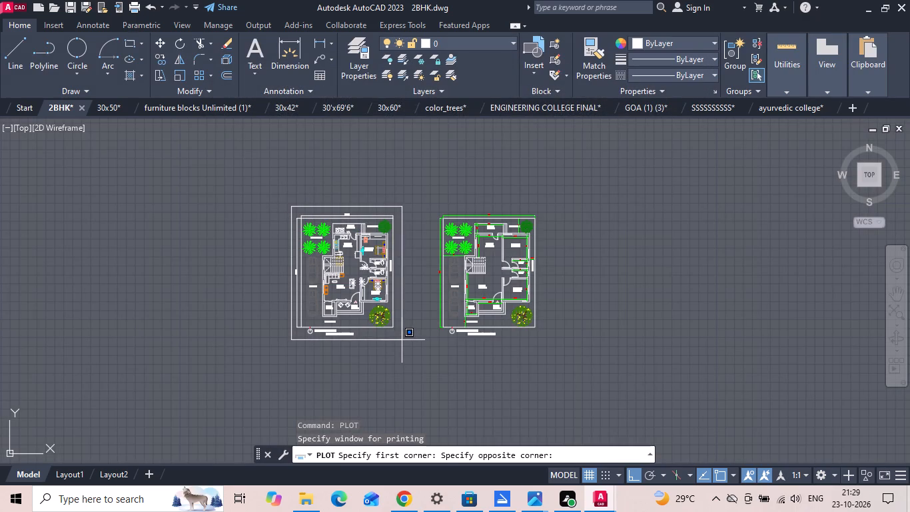
left_click(402, 340)
left_click(237, 408)
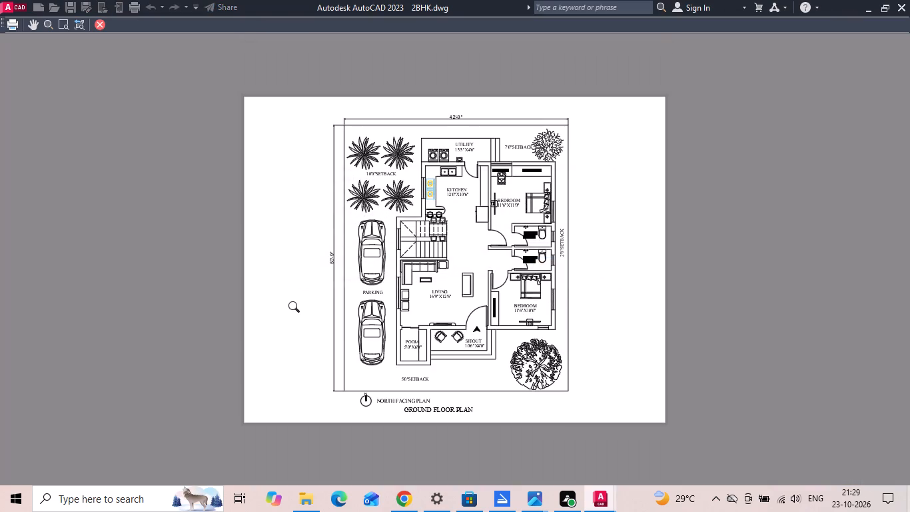
key("Return")
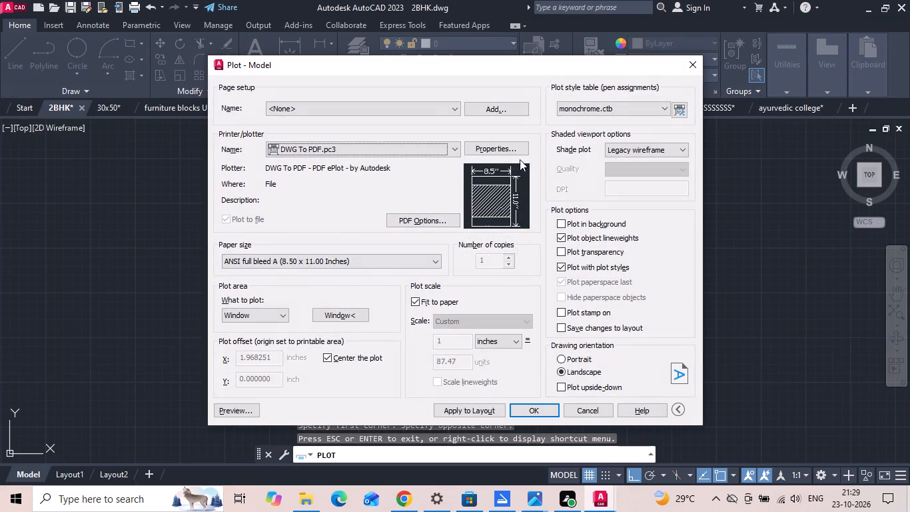
Set the plot style table to None.
left_click(573, 113)
left_click(572, 121)
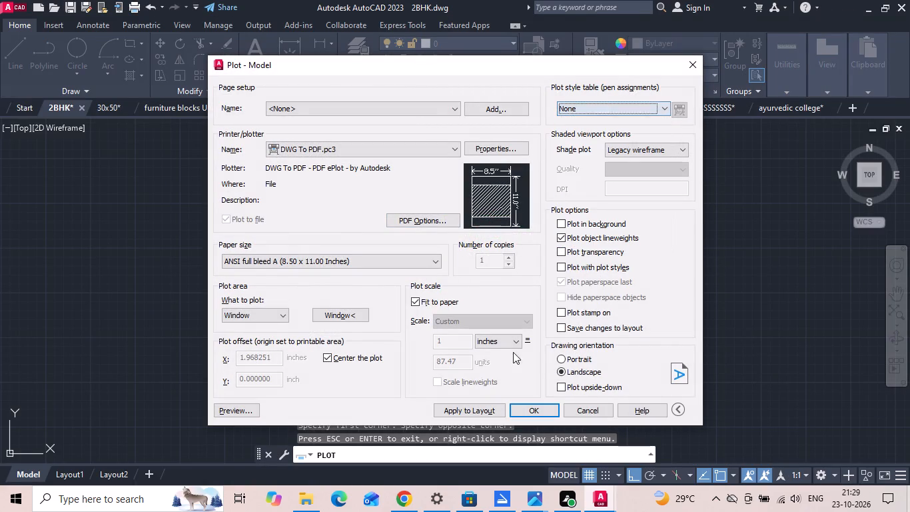
Plot to a PDF named 2BHK PLAN in the desktop folder INTERNSHIP/23102026, and close the PDF that opens.
left_click(536, 409)
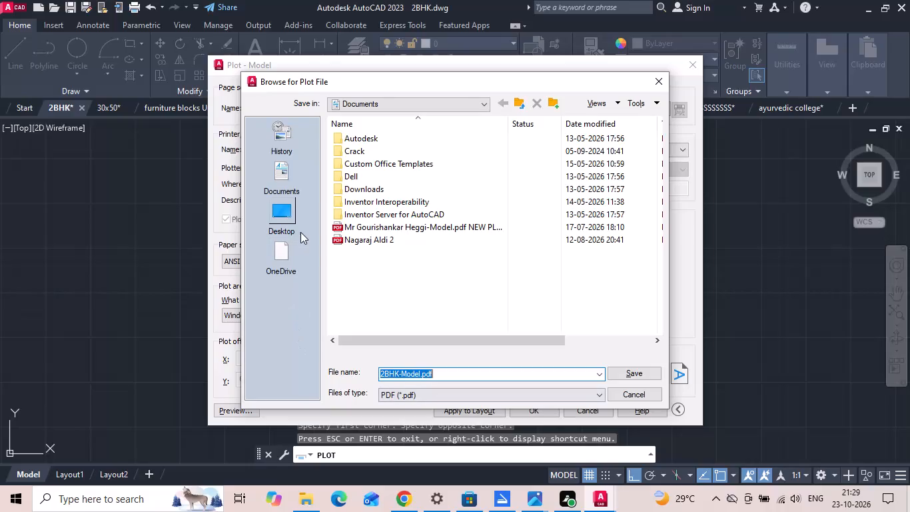
double_click(296, 219)
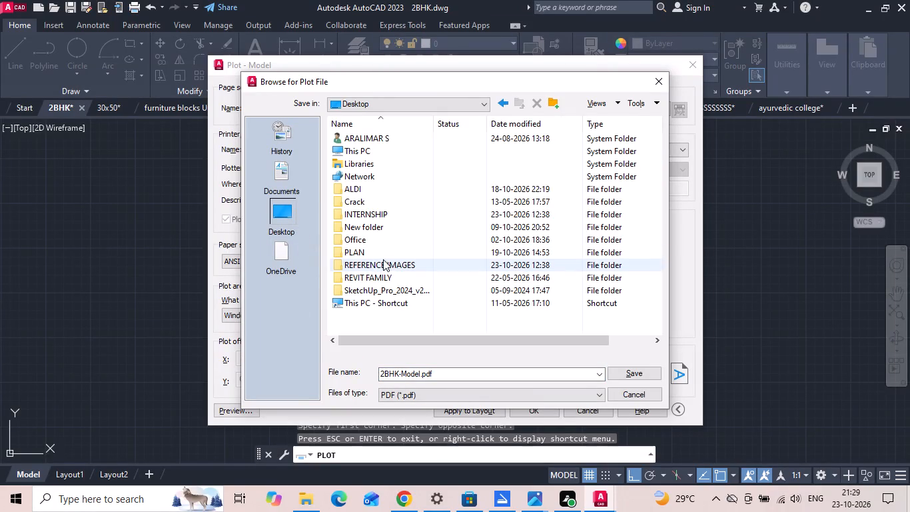
double_click(376, 211)
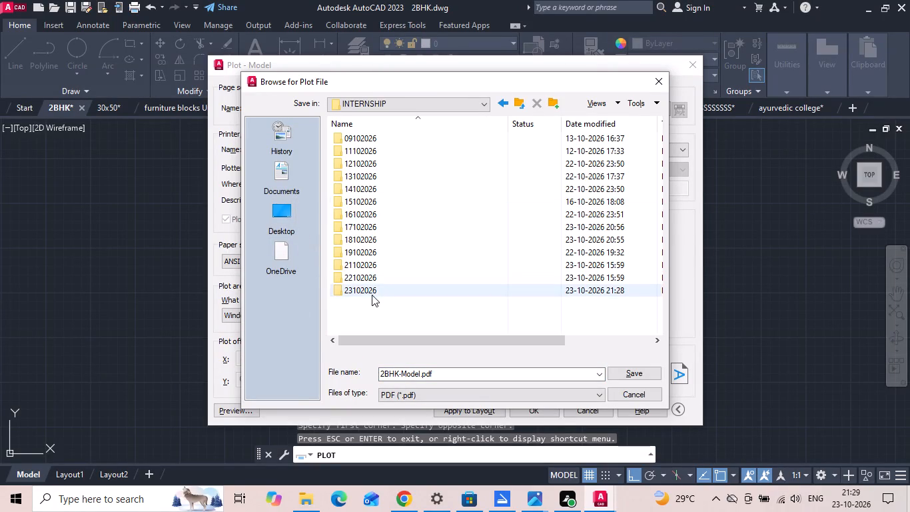
double_click(372, 295)
double_click(446, 375)
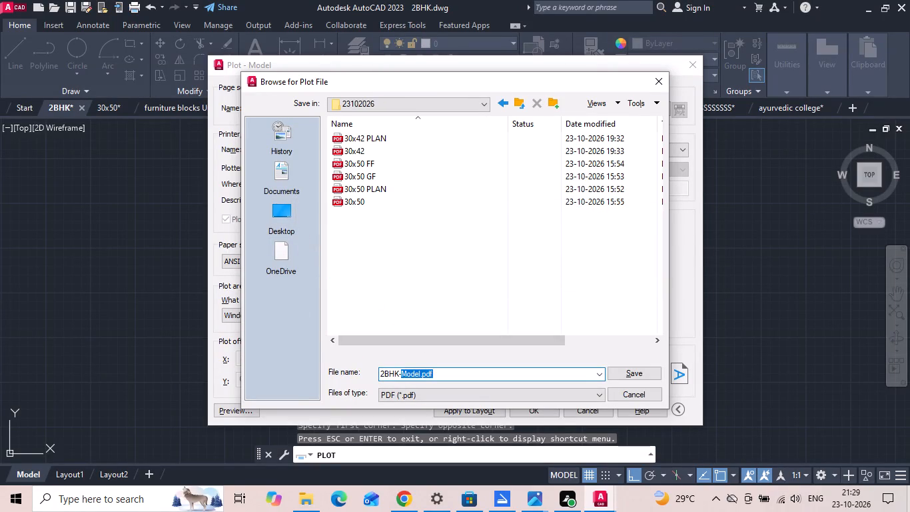
key("BackSpace")
key("BackSpace")
key("BackSpace")
key("BackSpace")
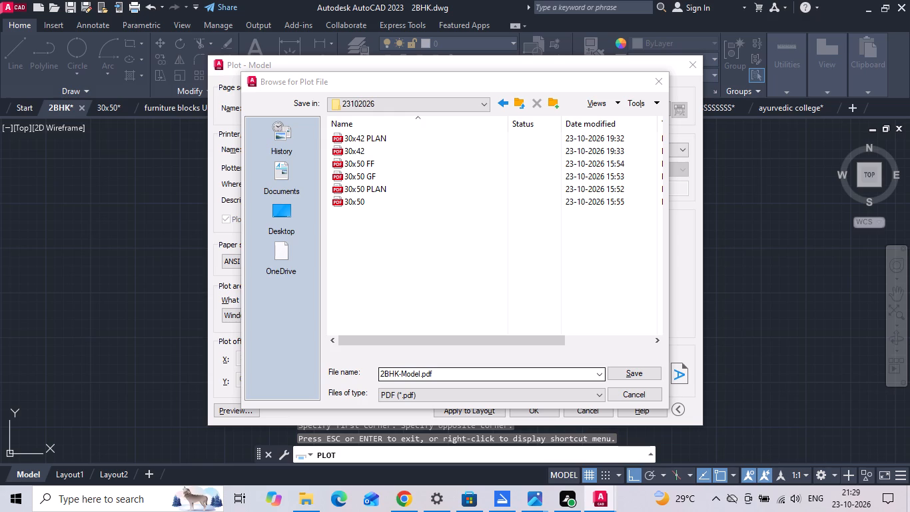
left_click(446, 374)
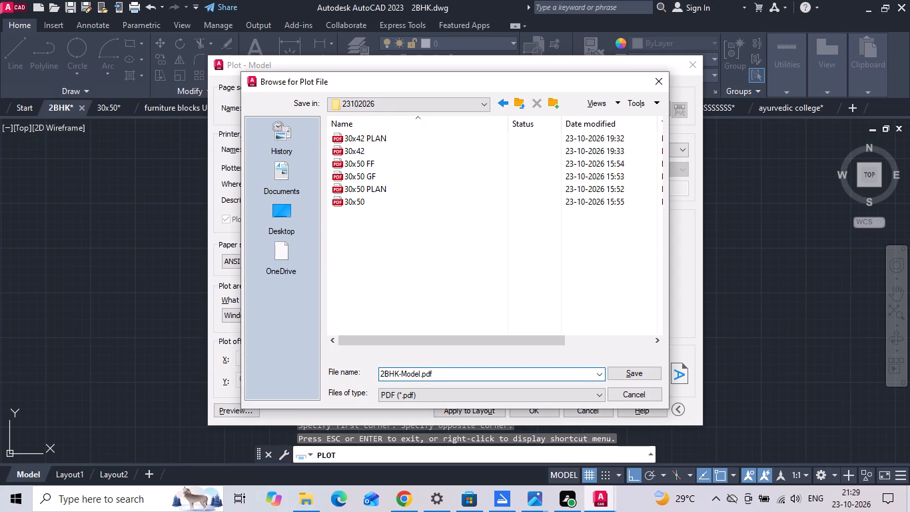
key("BackSpace")
key("BackSpace")
key("BackSpace")
key("BackSpace")
key("BackSpace")
key("BackSpace")
key("BackSpace")
key("BackSpace")
key("BackSpace")
key("BackSpace")
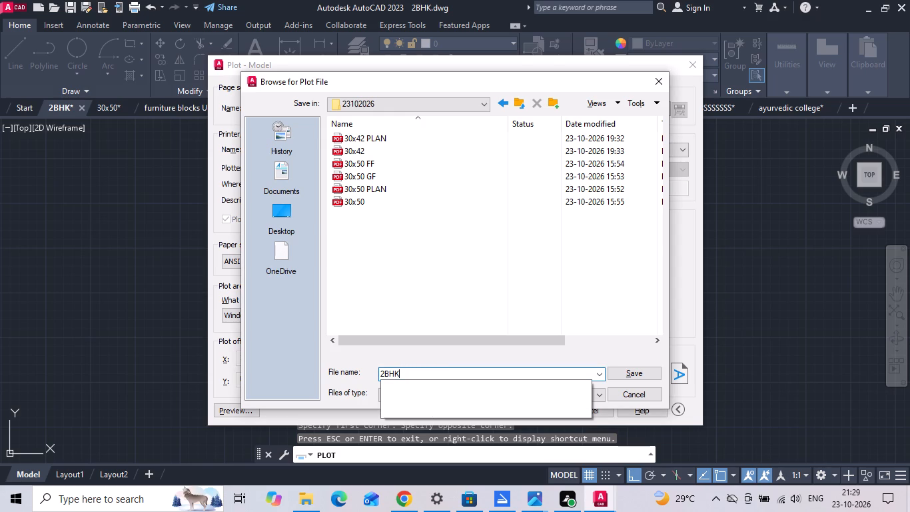
key("space")
type("PLAN")
key("space")
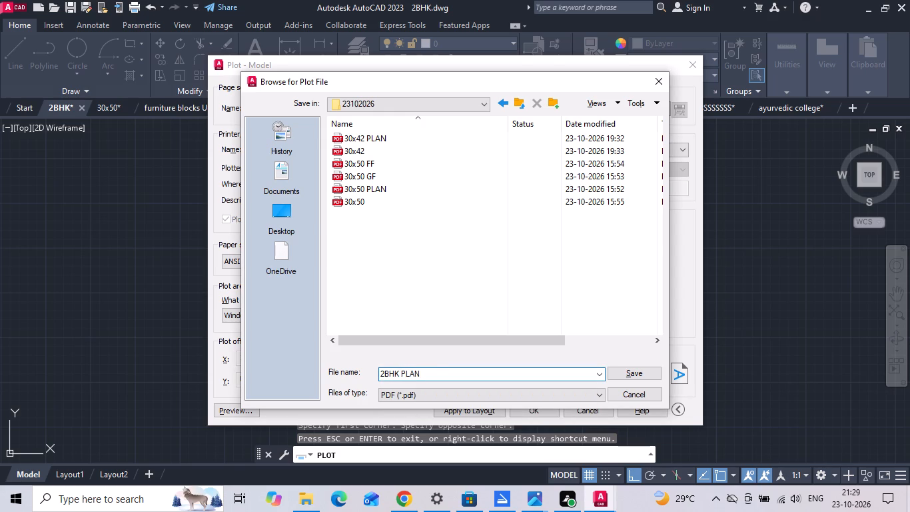
key("Return")
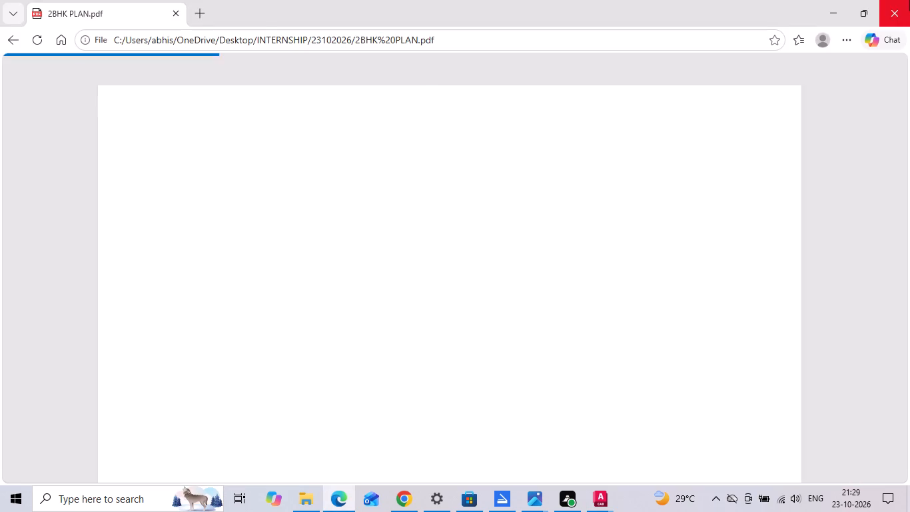
left_click(909, 0)
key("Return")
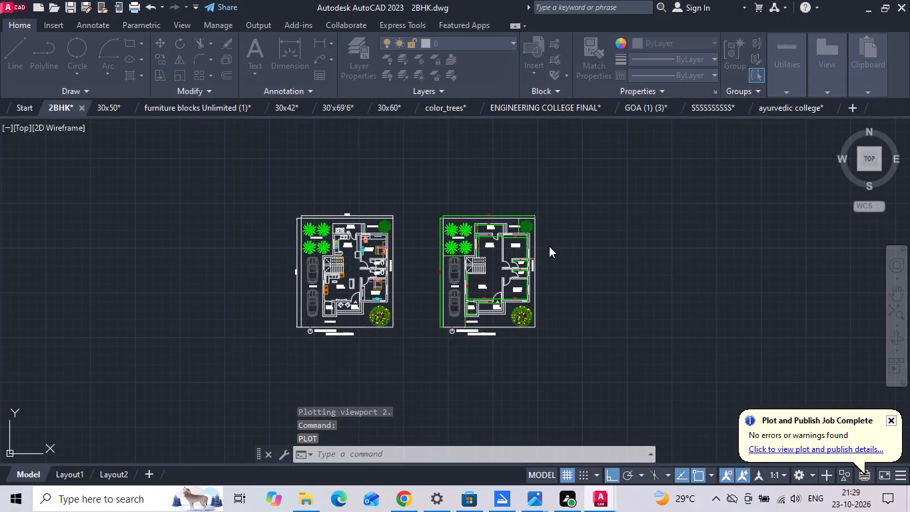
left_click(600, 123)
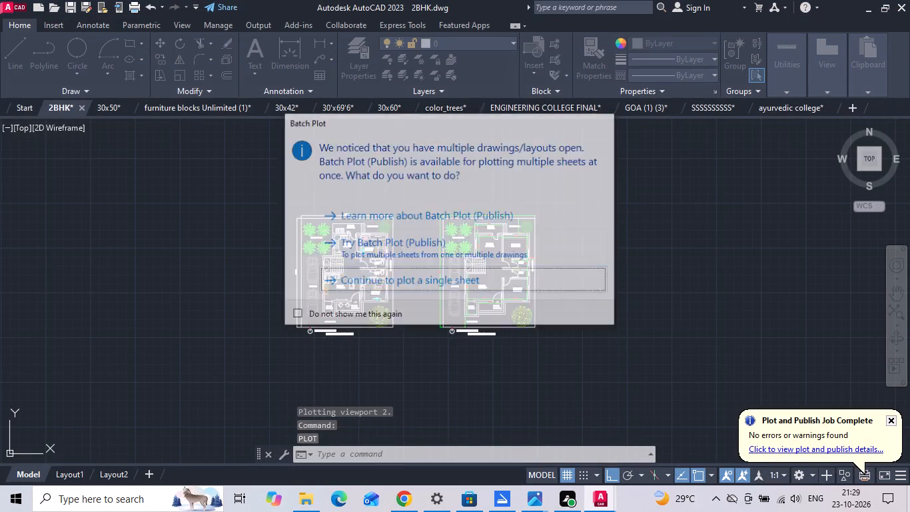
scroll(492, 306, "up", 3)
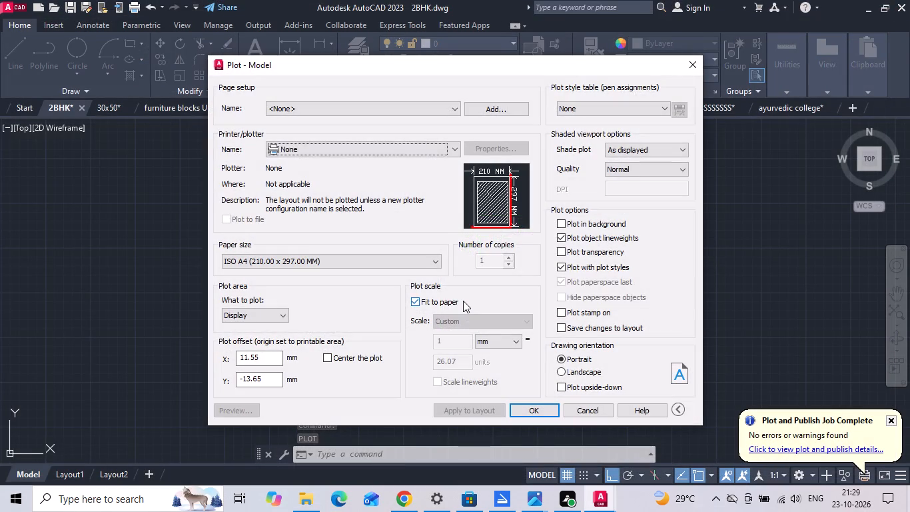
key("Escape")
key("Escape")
Delete both parked cars and the horizontal dimension above them from the duplicate plan's parking area.
scroll(448, 267, "up", 3)
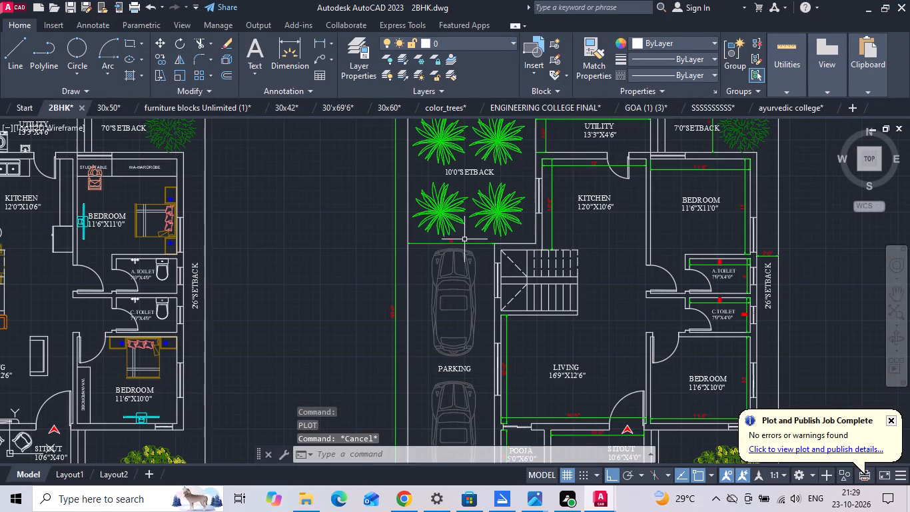
left_click_drag(464, 239, 461, 261)
left_click(458, 271)
key("Delete")
left_click(444, 397)
key("Delete")
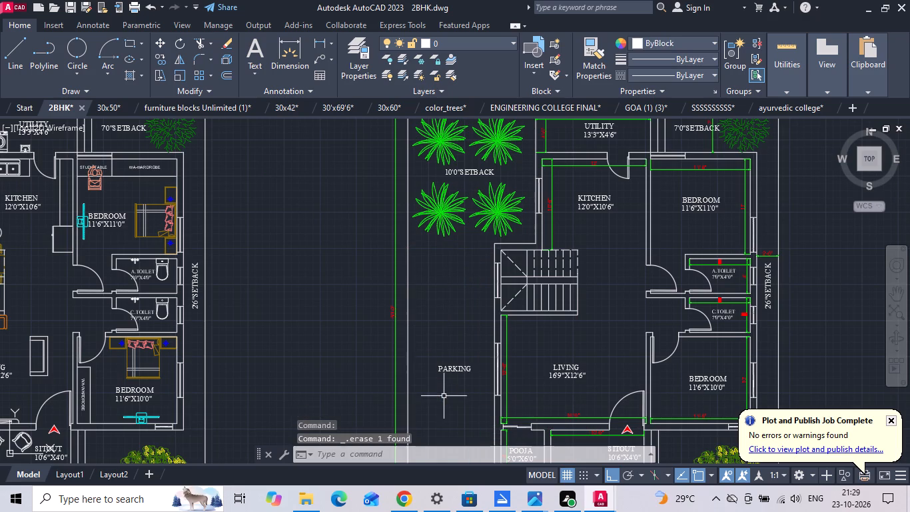
Add a horizontal linear dimension across the duplicate's parking area, from the west plot boundary to the house's outer wall.
type("DLI")
key("space")
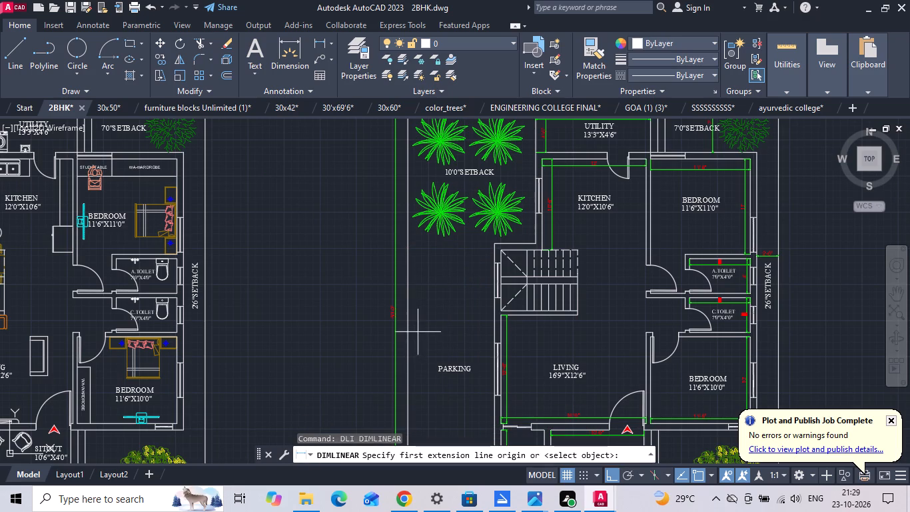
left_click(411, 330)
scroll(482, 333, "up", 1)
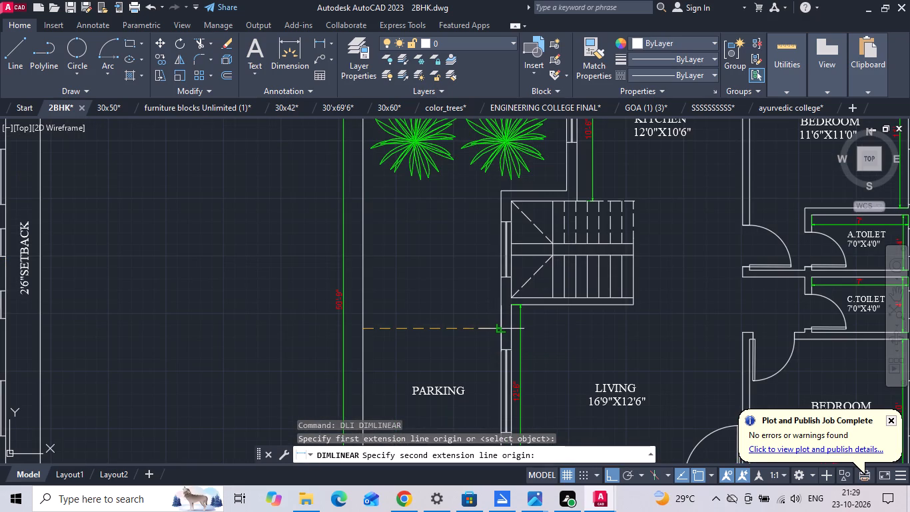
triple_click(500, 327)
scroll(500, 327, "down", 2)
key("Escape")
Move the whole duplicate plan horizontally west, closer to the furnished plan.
scroll(498, 293, "down", 1)
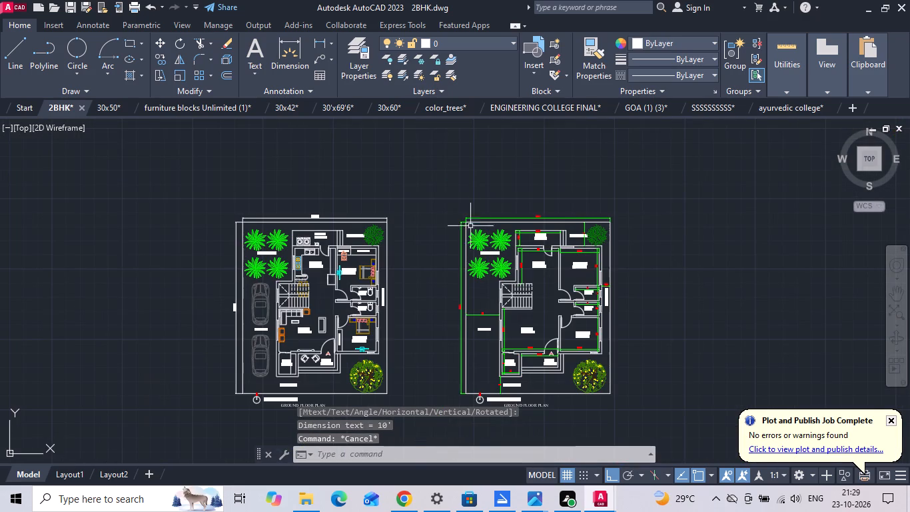
left_click(442, 207)
middle_click_drag(548, 329, 558, 317)
left_click(651, 402)
right_click(652, 402)
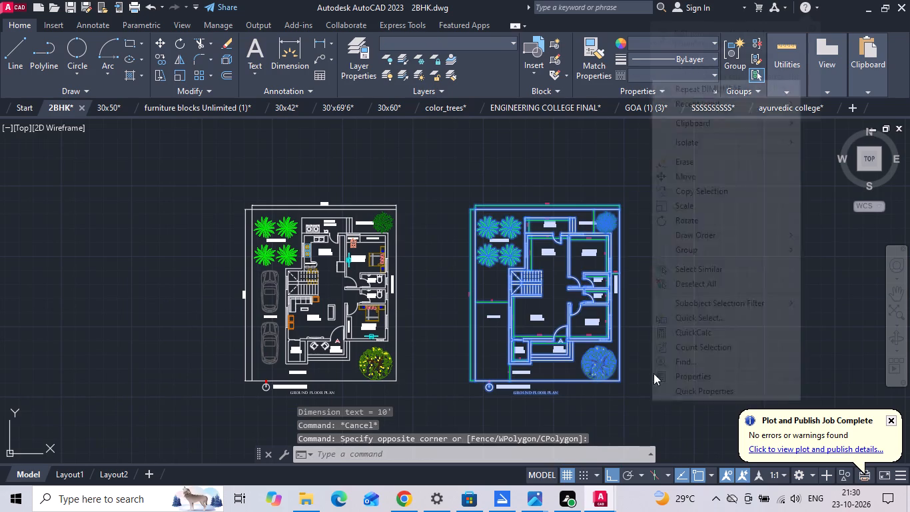
left_click(699, 175)
left_click(714, 285)
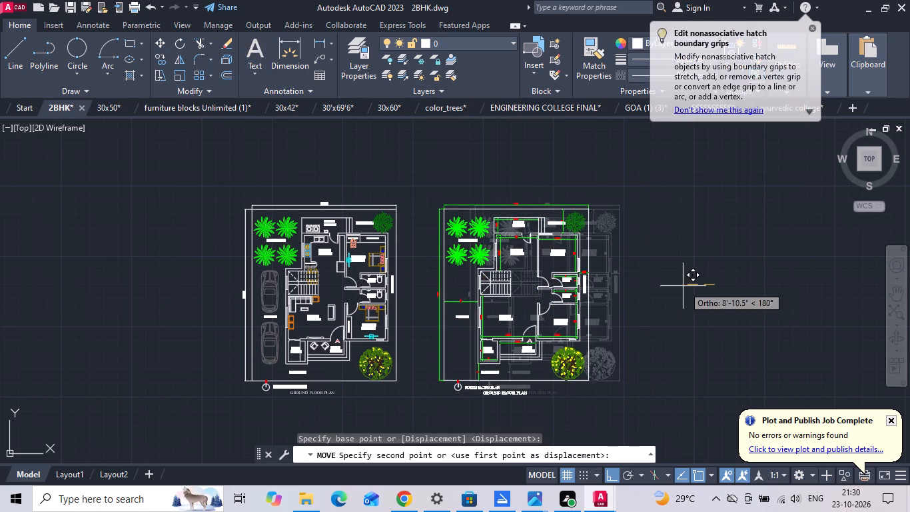
left_click(667, 285)
Set up a single-sheet plot with the <Previous plot> page setup and a window around both plans, and preview it.
type("PLOT")
key("space")
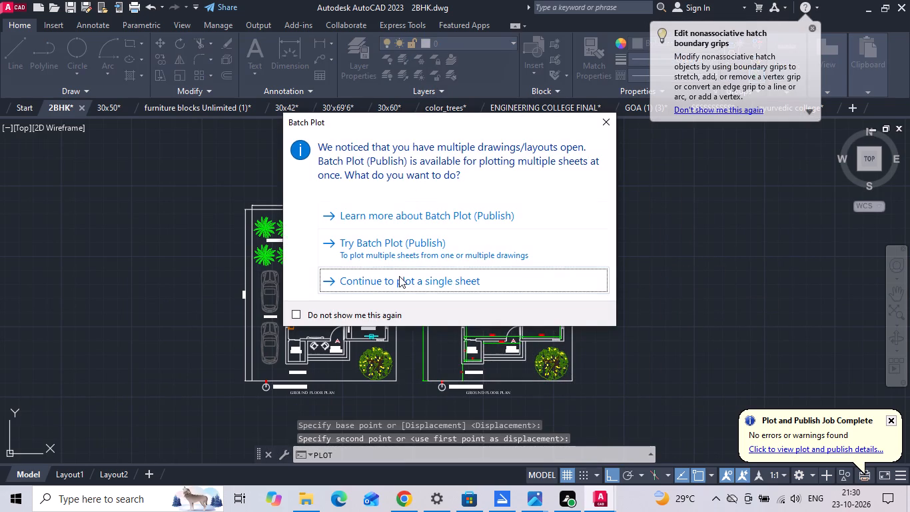
left_click(399, 276)
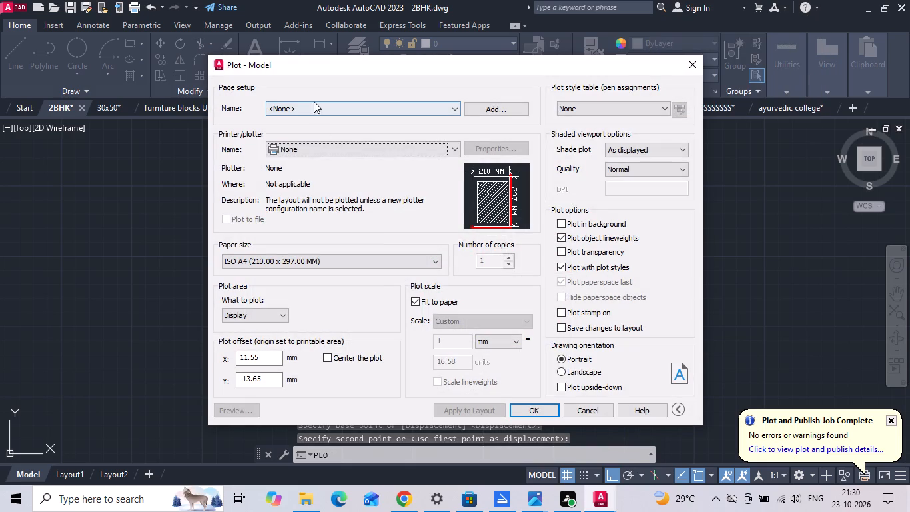
left_click(311, 107)
left_click(310, 131)
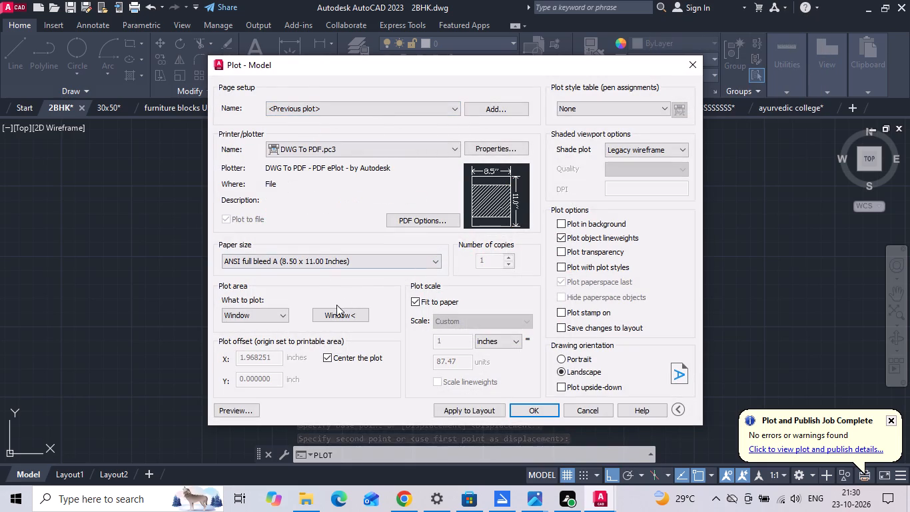
left_click(335, 311)
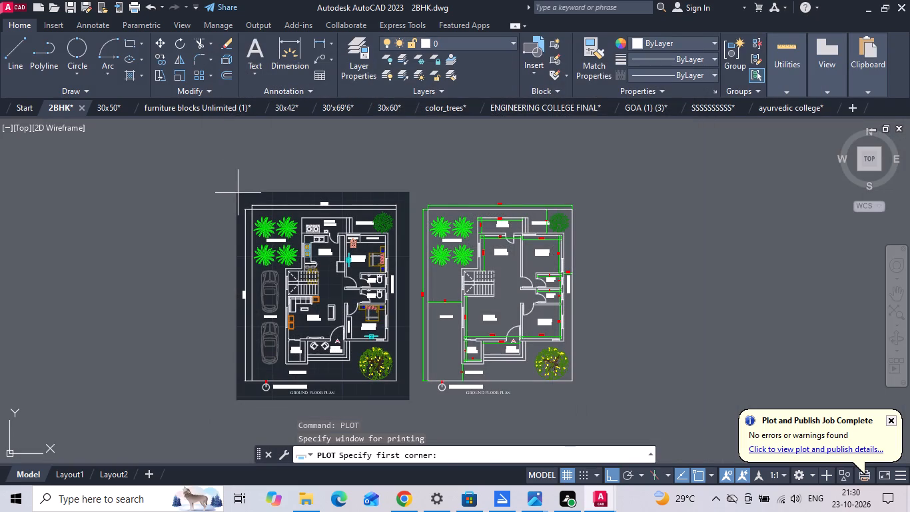
left_click(240, 190)
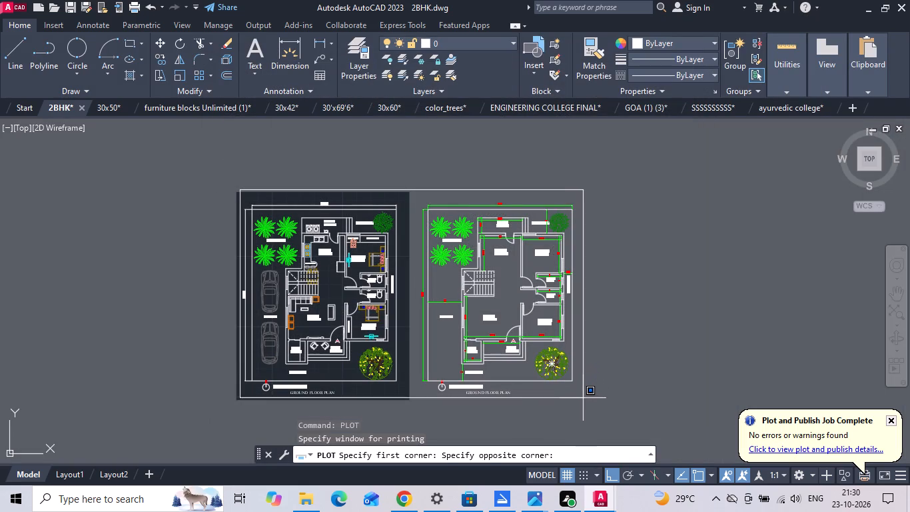
left_click(586, 401)
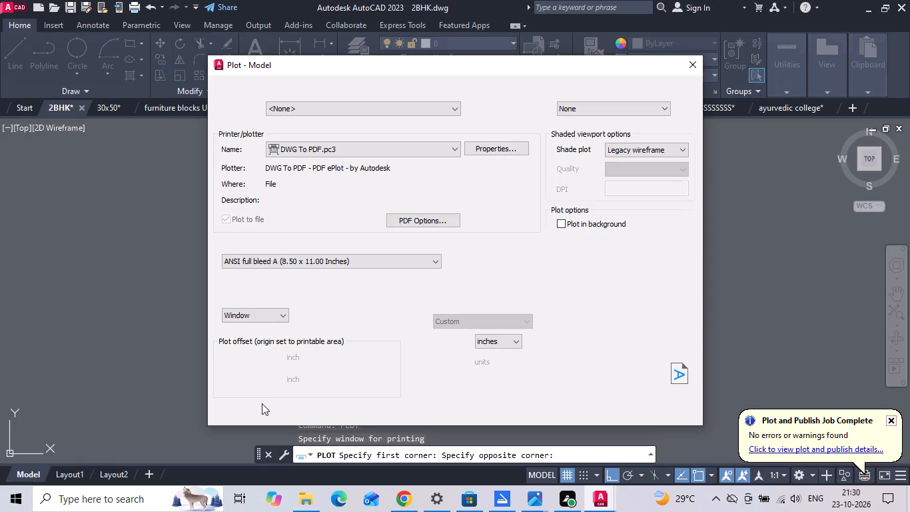
left_click(256, 405)
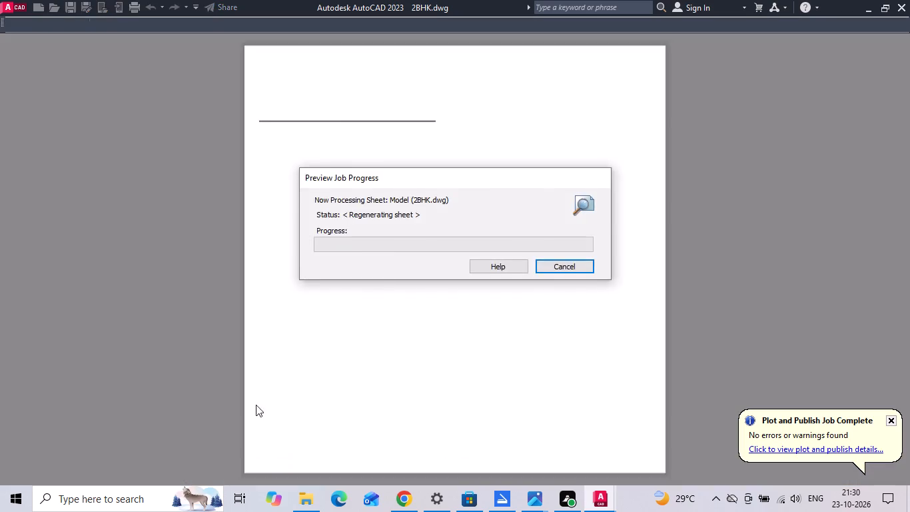
key("Return")
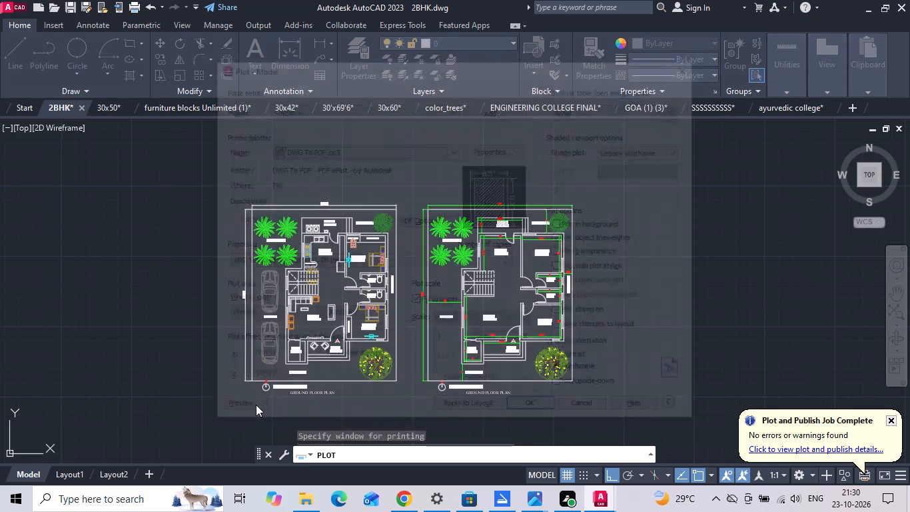
Plot both plans to a PDF named 2BHK in the 23102026 folder.
left_click(522, 414)
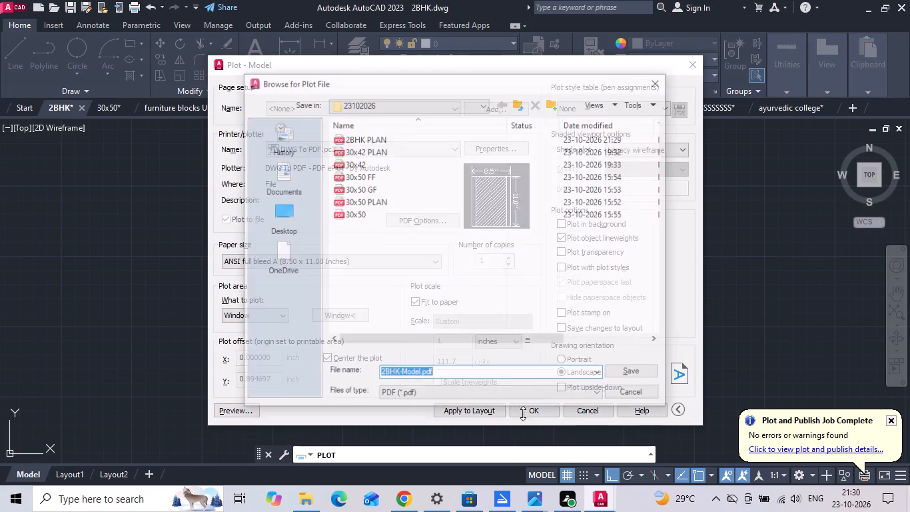
left_click(451, 373)
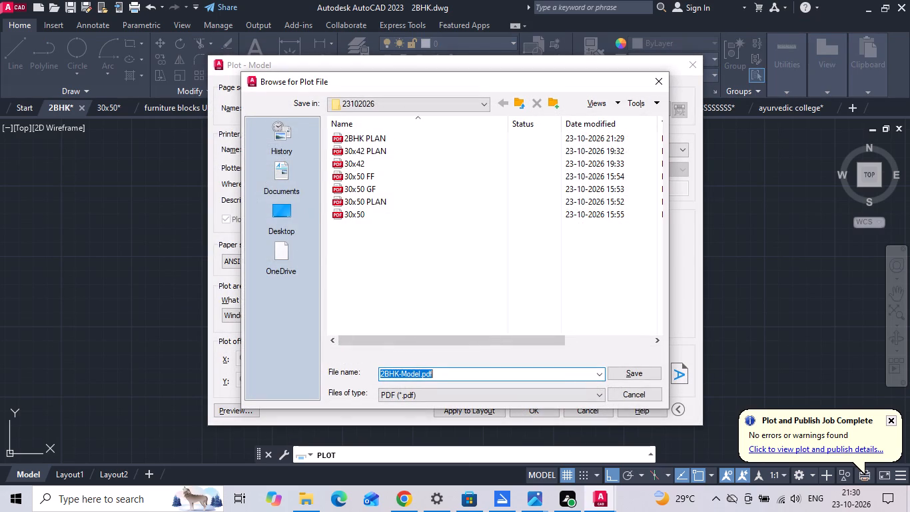
key("BackSpace")
key("BackSpace")
key("BackSpace")
key("BackSpace")
key("BackSpace")
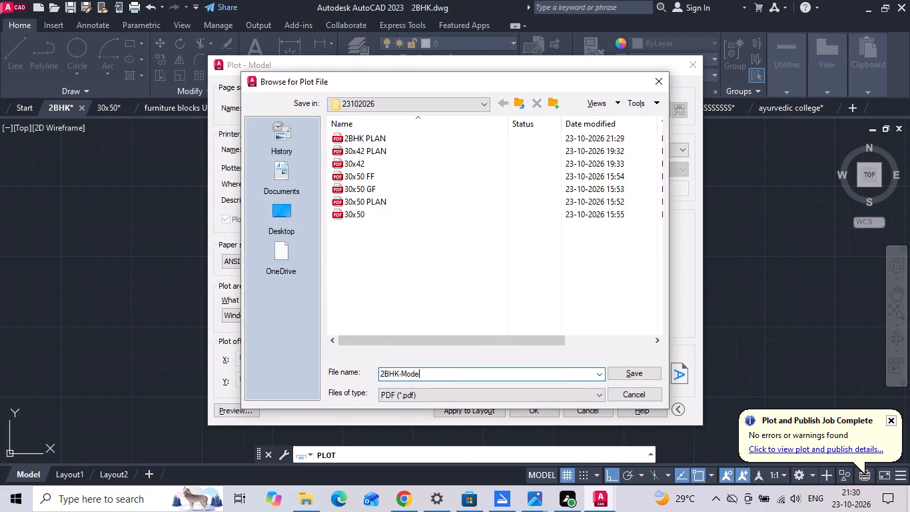
key("BackSpace")
key("BackSpace")
key("BackSpace")
key("BackSpace")
key("BackSpace")
key("Return")
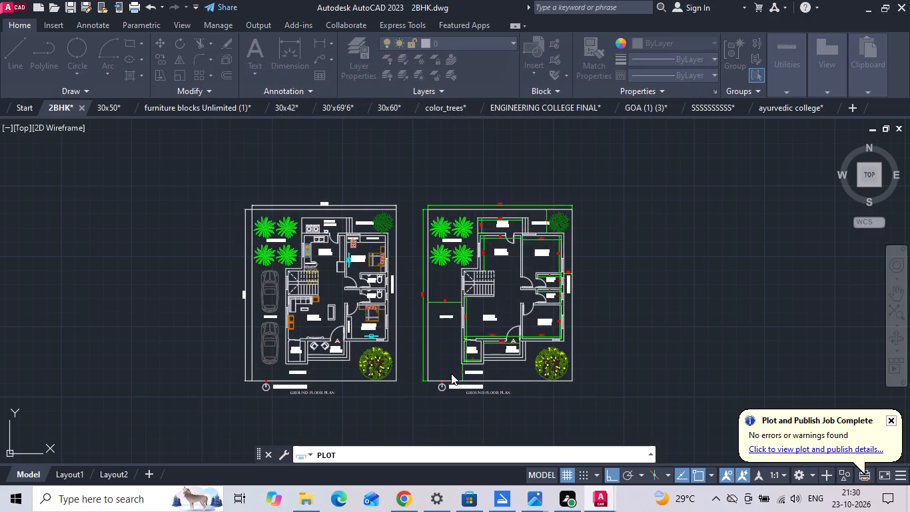